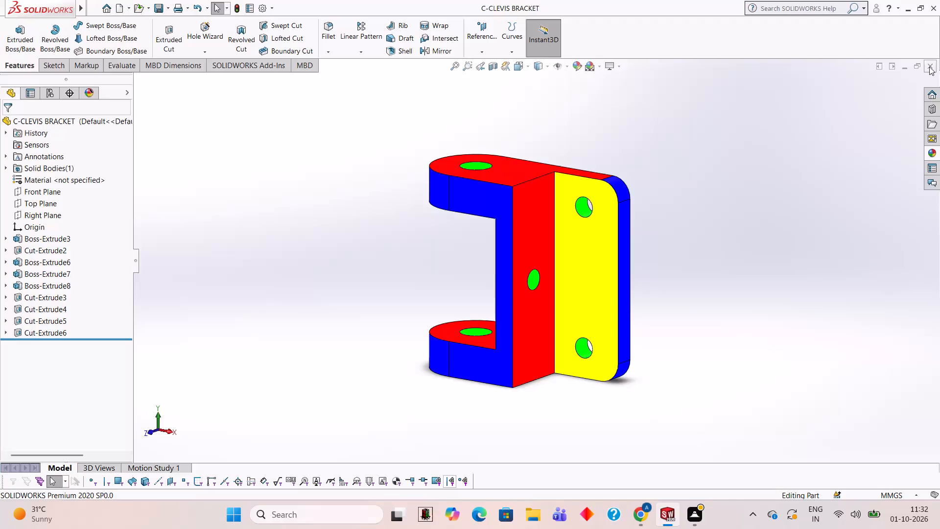
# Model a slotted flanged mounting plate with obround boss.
# Close the C-CLEVIS BRACKET part and create a new part document.
pyautogui.click(929, 66)
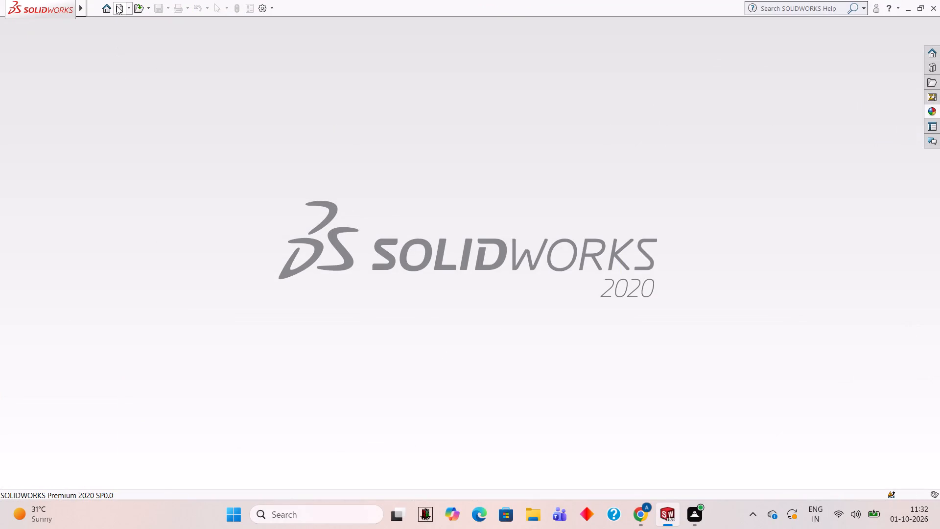
pyautogui.click(117, 5)
pyautogui.click(400, 384)
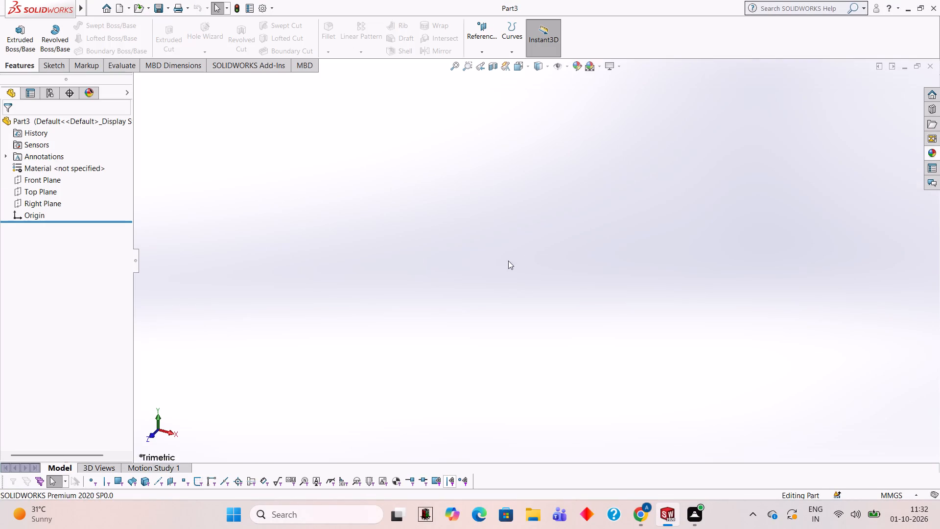
# Start a sketch on the Front Plane and draw a 100 mm horizontal line from the origin toward positive X.
pyautogui.click(53, 180)
pyautogui.click(56, 169)
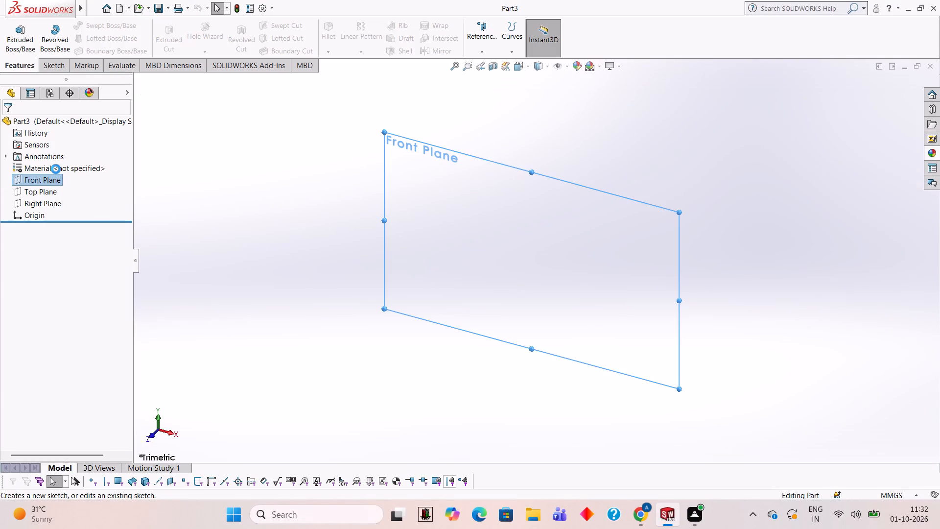
pyautogui.click(416, 241)
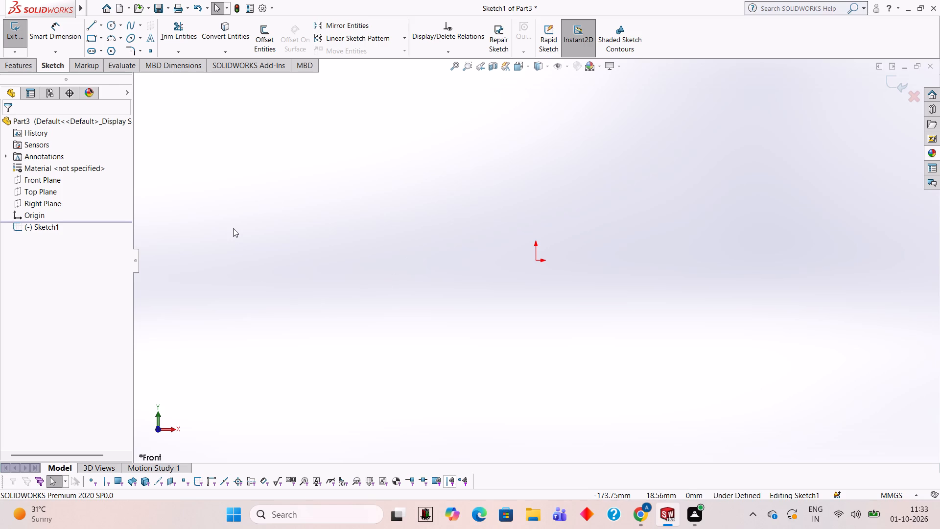
pyautogui.click(91, 26)
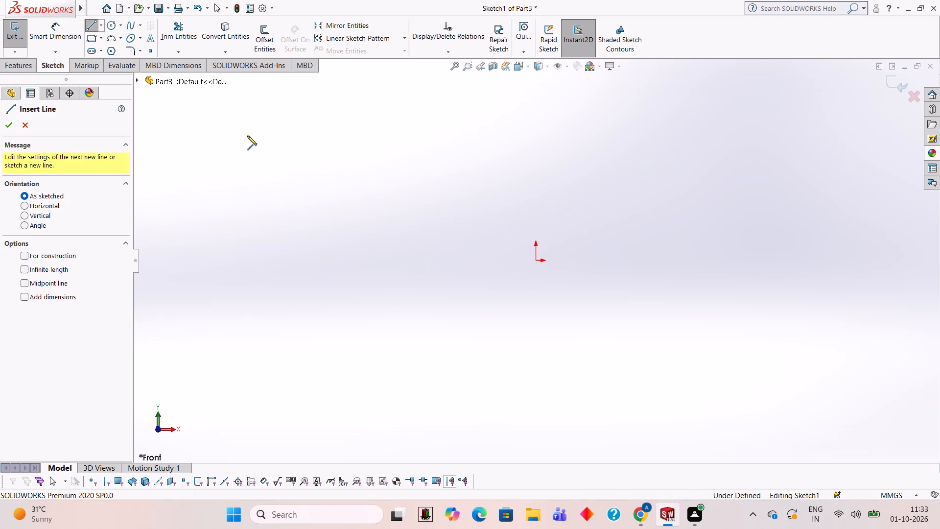
pyautogui.click(534, 261)
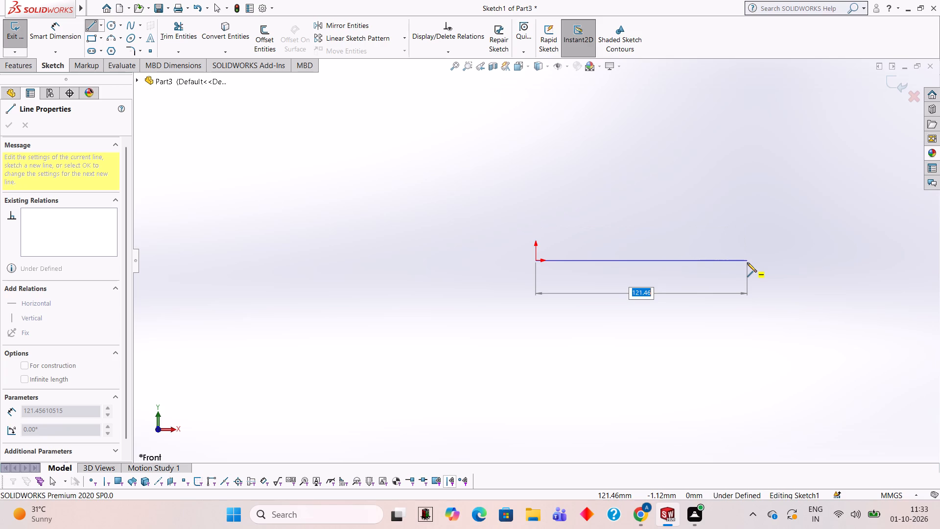
pyautogui.write('100')
pyautogui.press('Return')
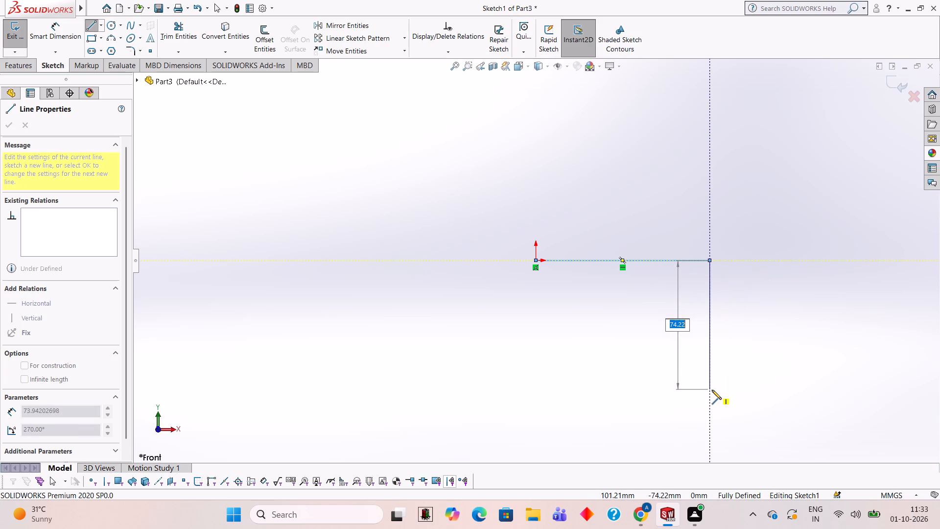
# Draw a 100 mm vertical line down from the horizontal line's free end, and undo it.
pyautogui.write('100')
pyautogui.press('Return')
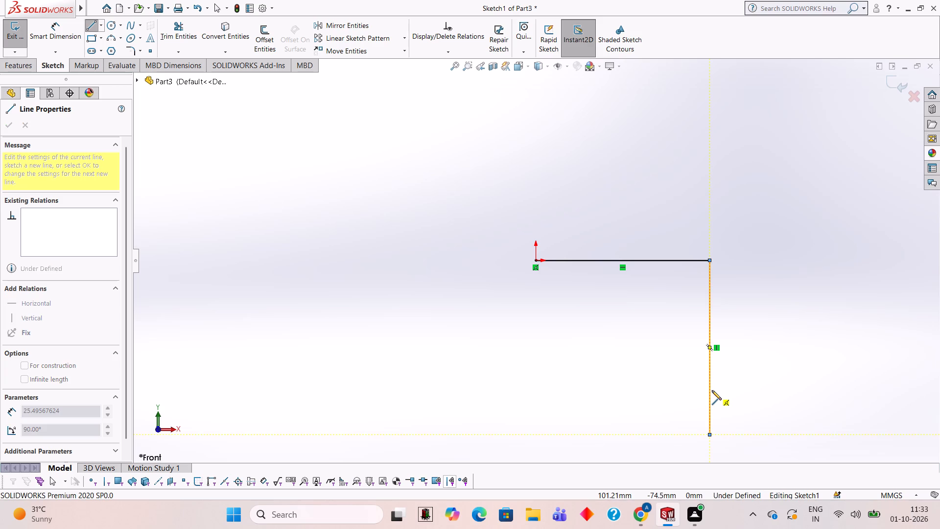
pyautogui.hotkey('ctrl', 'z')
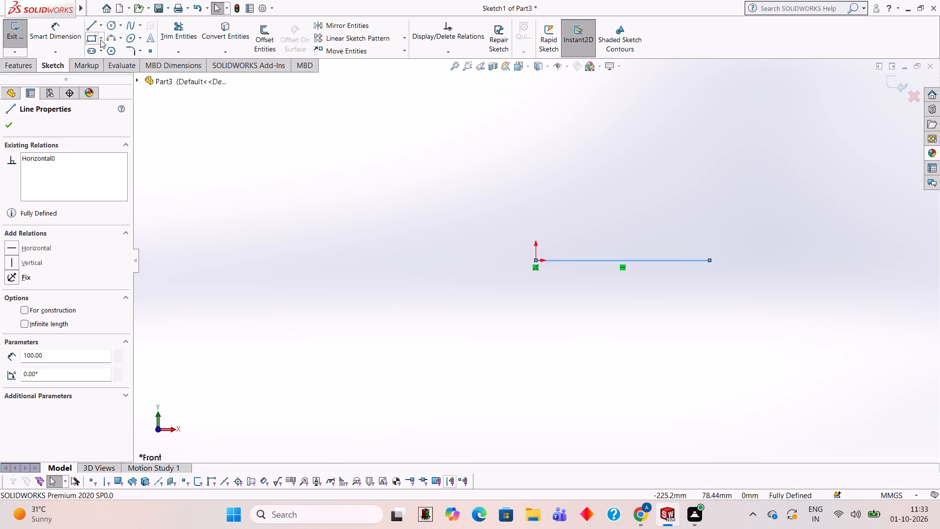
# Complete the rectangle with lines 60 mm down from the free end, 100 mm back horizontally, and vertically up to the origin.
pyautogui.click(95, 30)
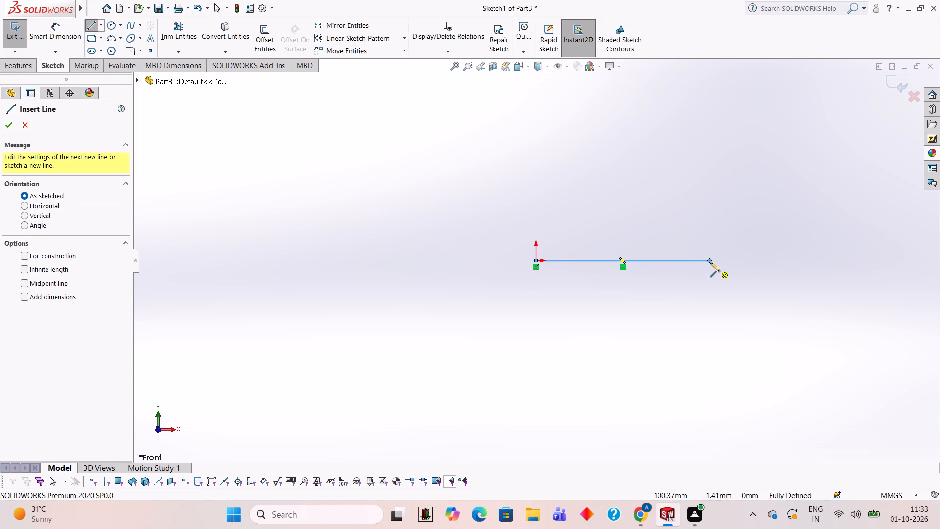
pyautogui.click(711, 260)
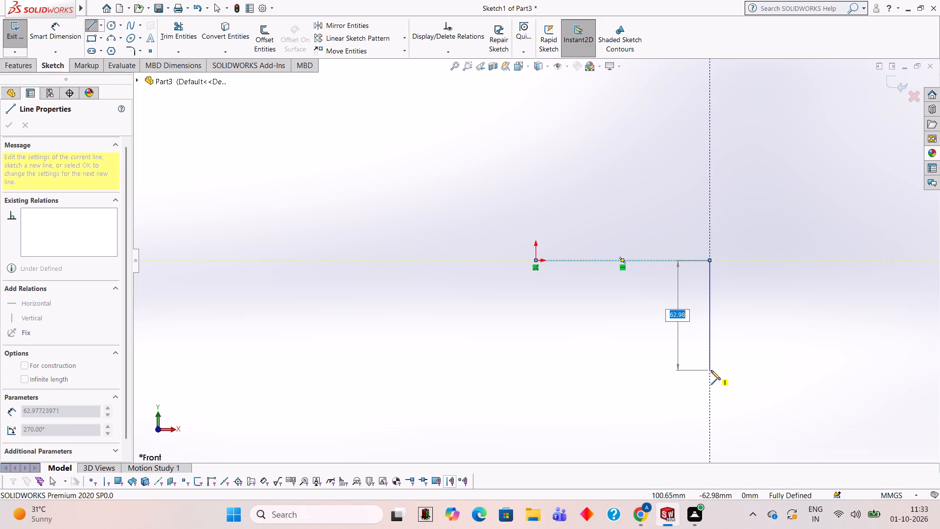
pyautogui.write('60')
pyautogui.press('Return')
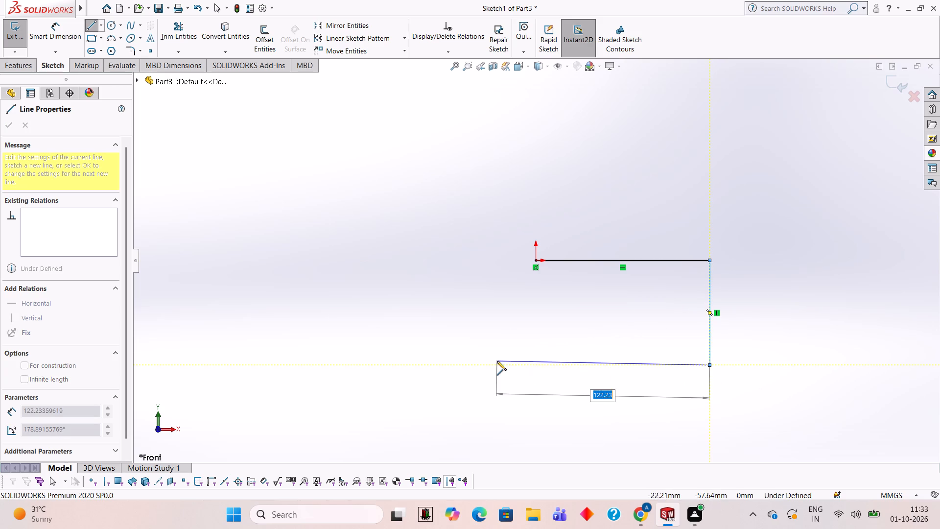
pyautogui.write('100')
pyautogui.press('Return')
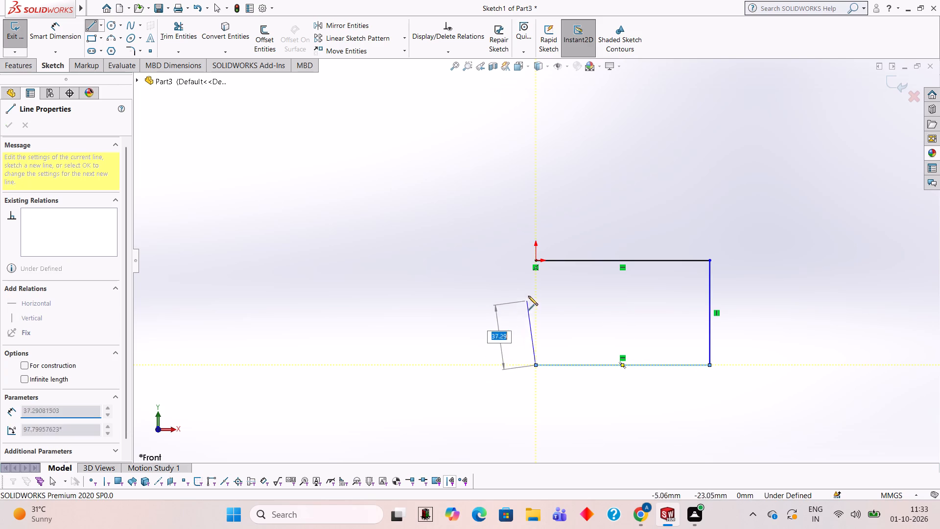
pyautogui.click(533, 258)
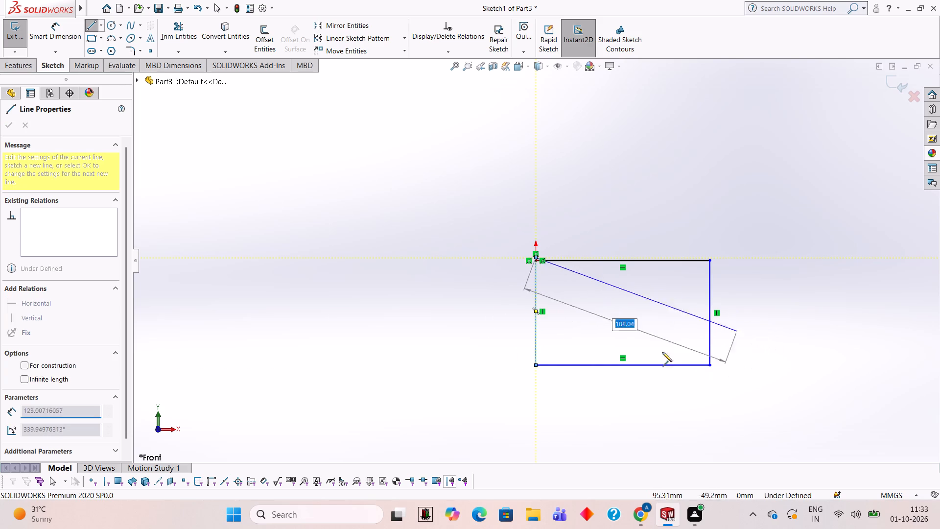
pyautogui.scroll(-11, 538, 266)
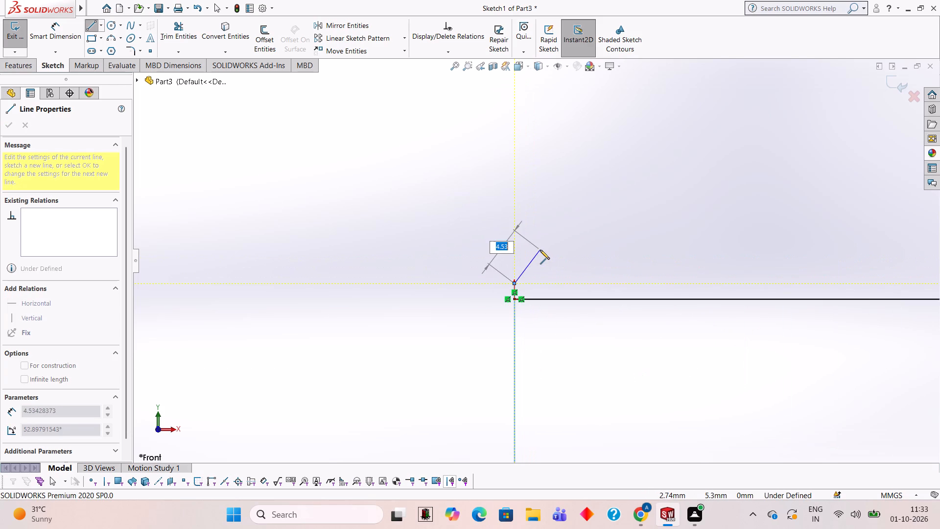
pyautogui.scroll(-4, 537, 259)
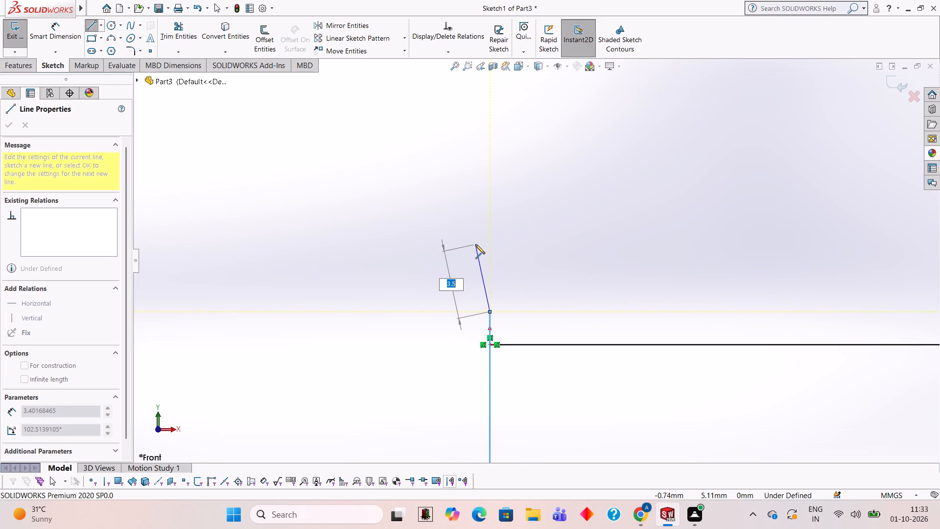
pyautogui.press('Escape')
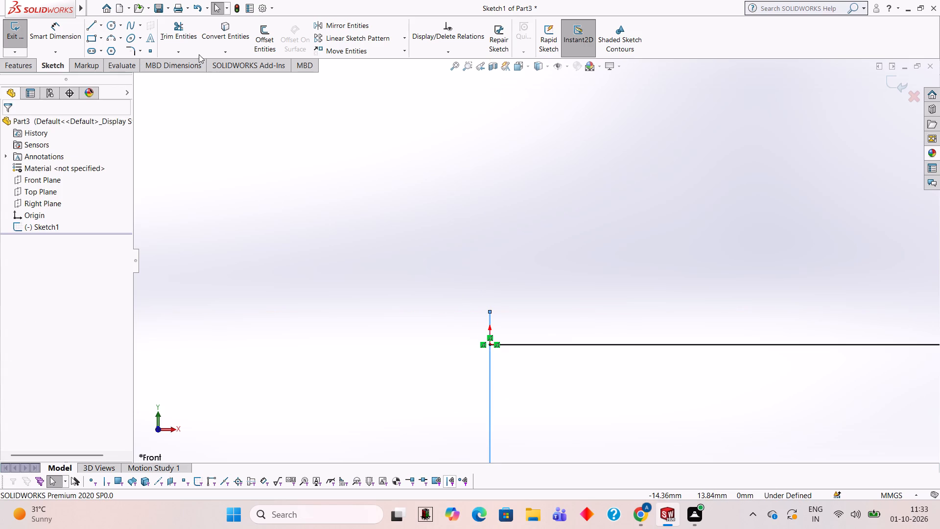
# Trim the short overshoot of the vertical line above the origin to the nearest intersection.
pyautogui.click(189, 38)
pyautogui.click(489, 320)
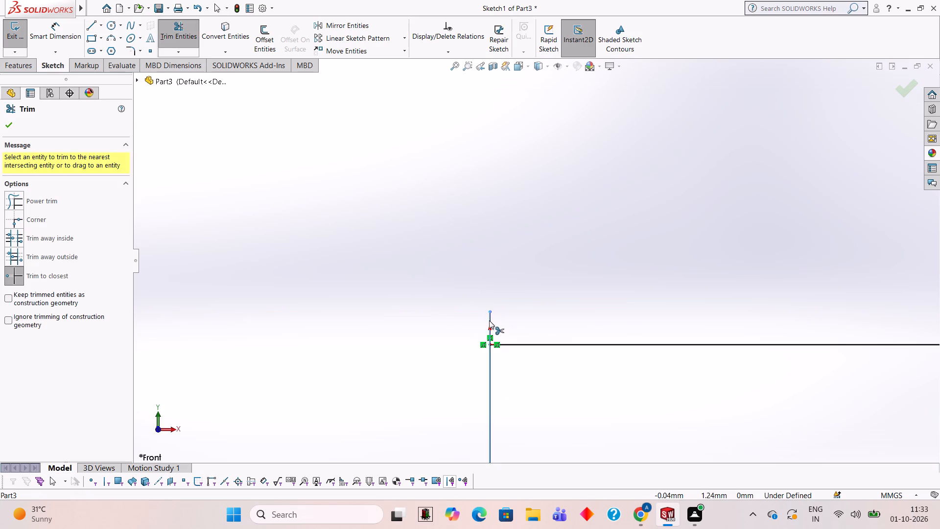
pyautogui.scroll(14, 570, 409)
pyautogui.scroll(-2, 701, 390)
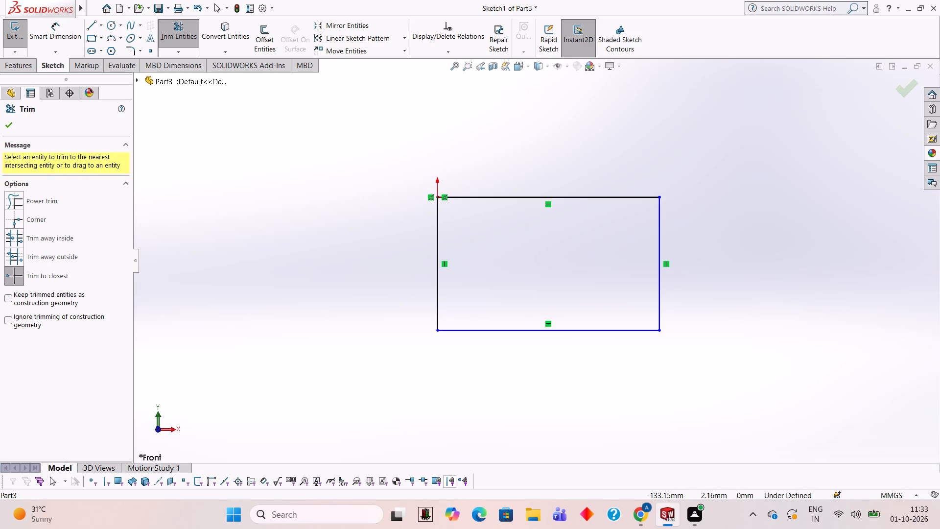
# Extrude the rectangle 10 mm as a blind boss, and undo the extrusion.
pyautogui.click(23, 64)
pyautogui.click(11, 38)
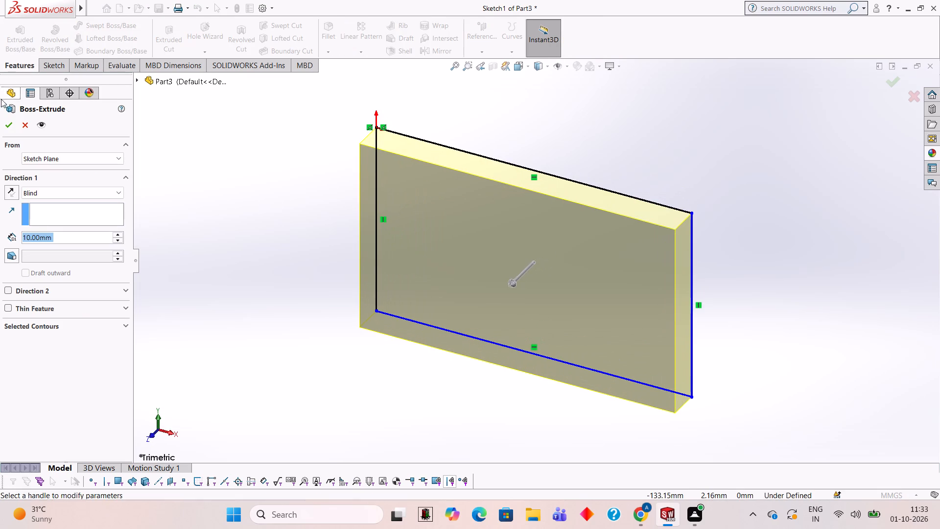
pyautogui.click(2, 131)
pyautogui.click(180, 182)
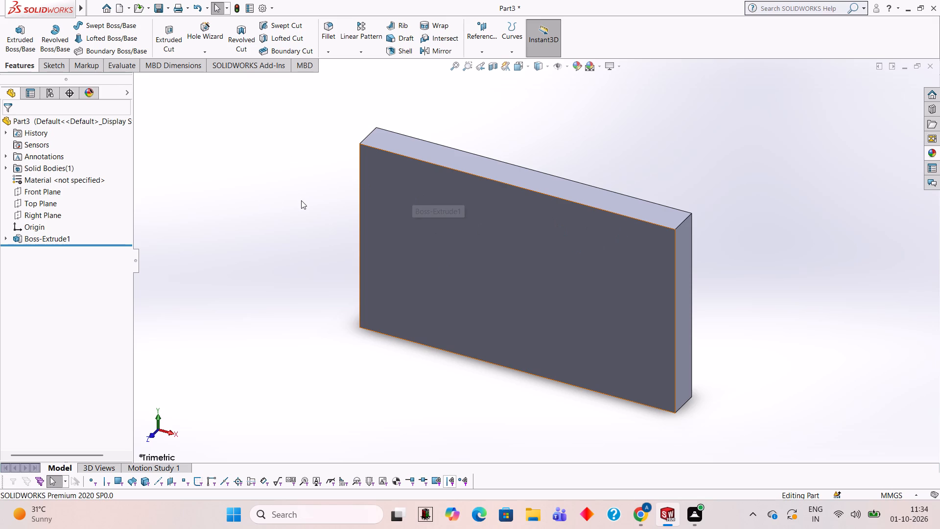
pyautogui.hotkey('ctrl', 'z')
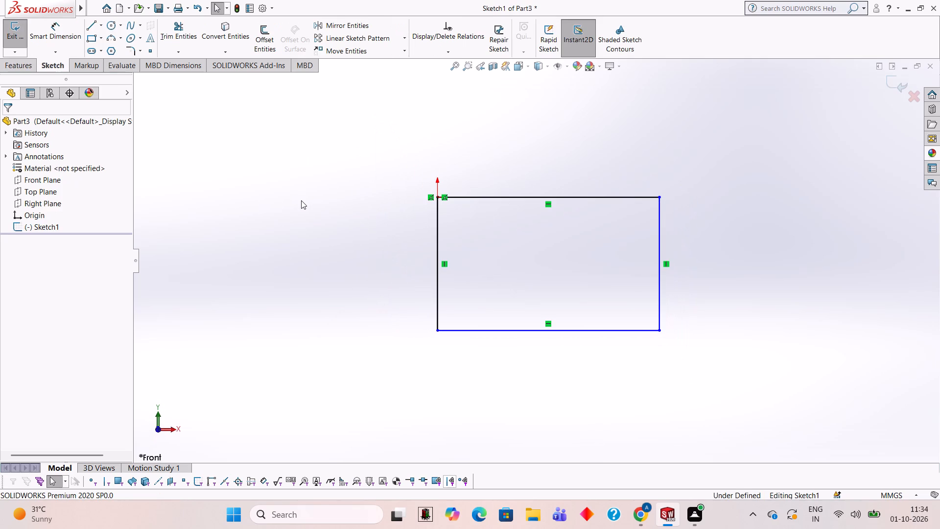
# Round all four corners of the rectangle with 15 mm sketch fillets.
pyautogui.scroll(-1, 499, 221)
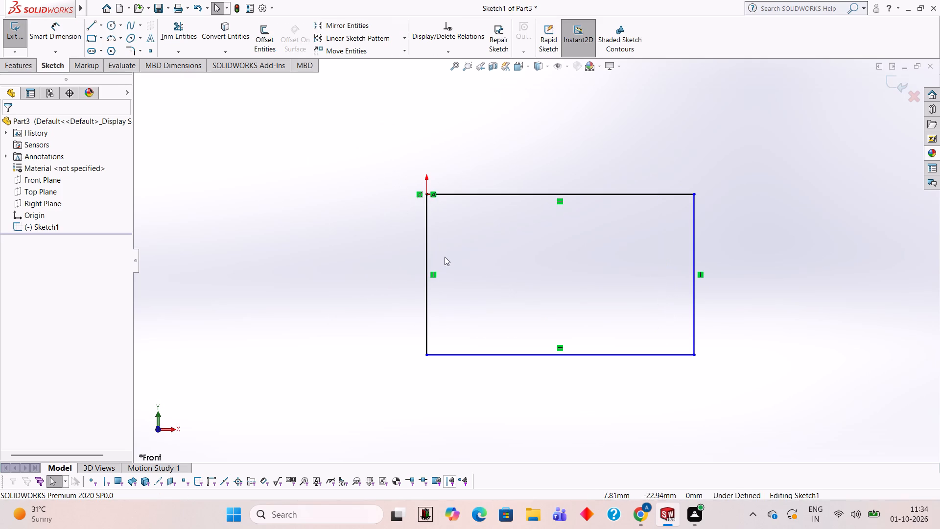
pyautogui.click(131, 52)
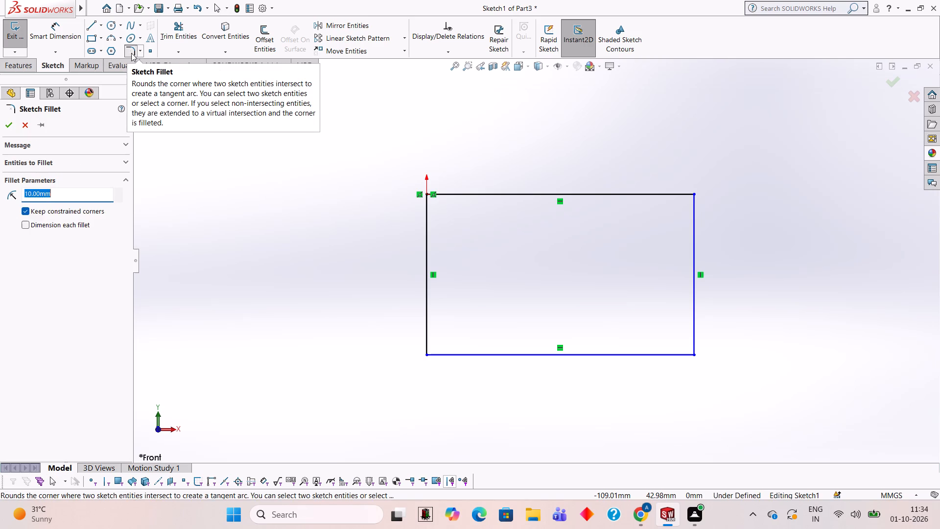
pyautogui.write('15')
pyautogui.press('Return')
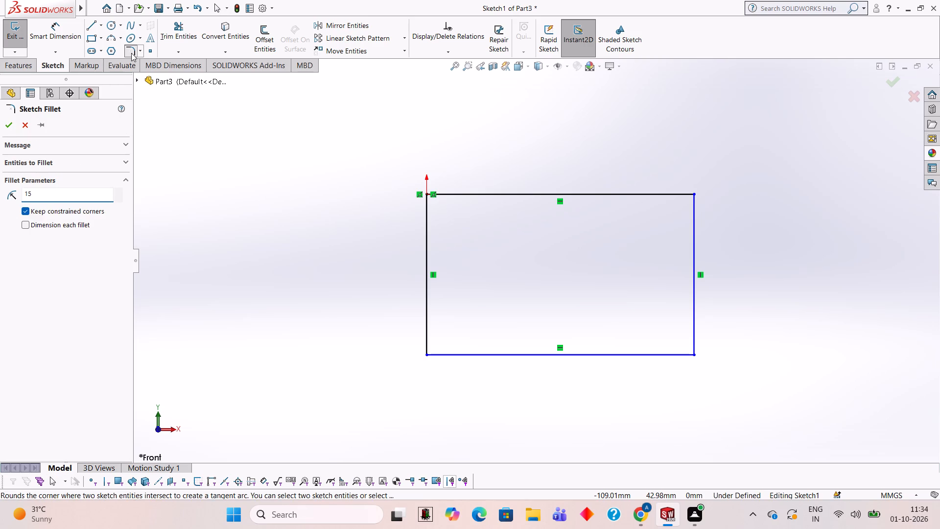
pyautogui.click(426, 225)
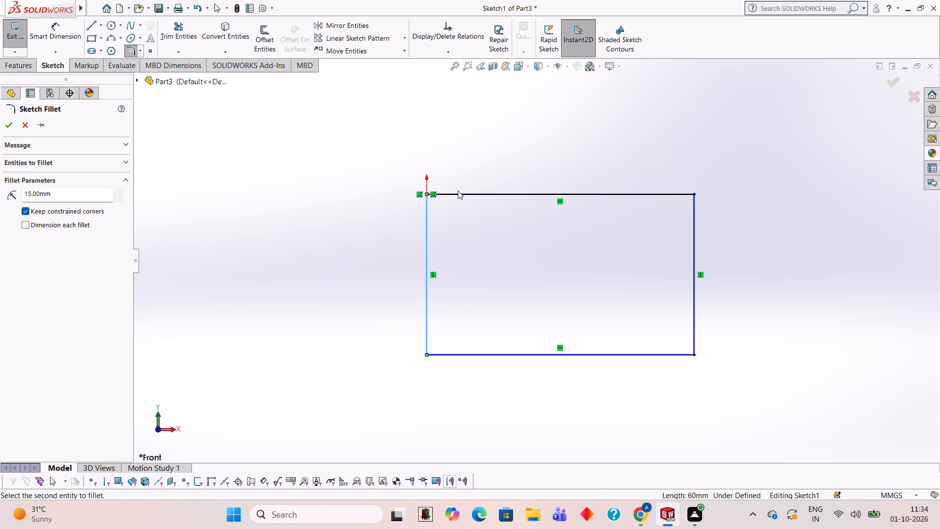
pyautogui.click(458, 193)
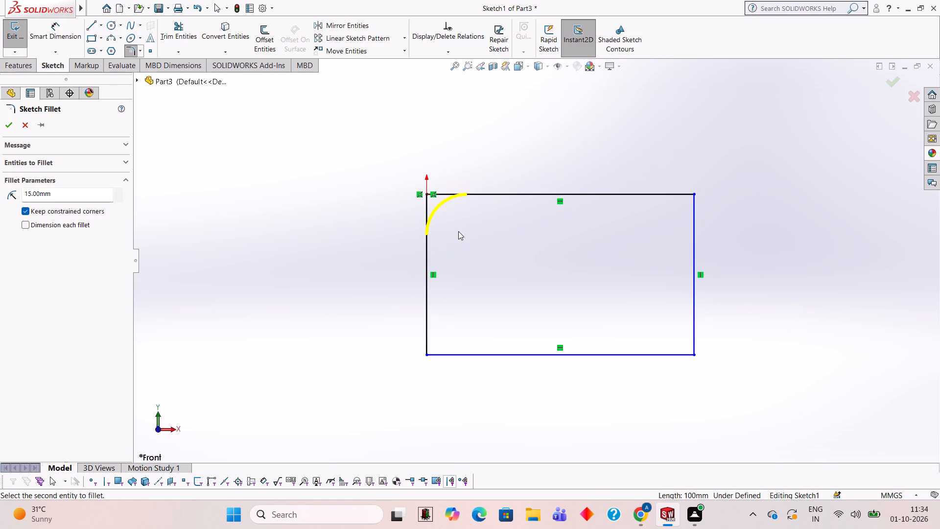
pyautogui.click(662, 193)
pyautogui.click(695, 221)
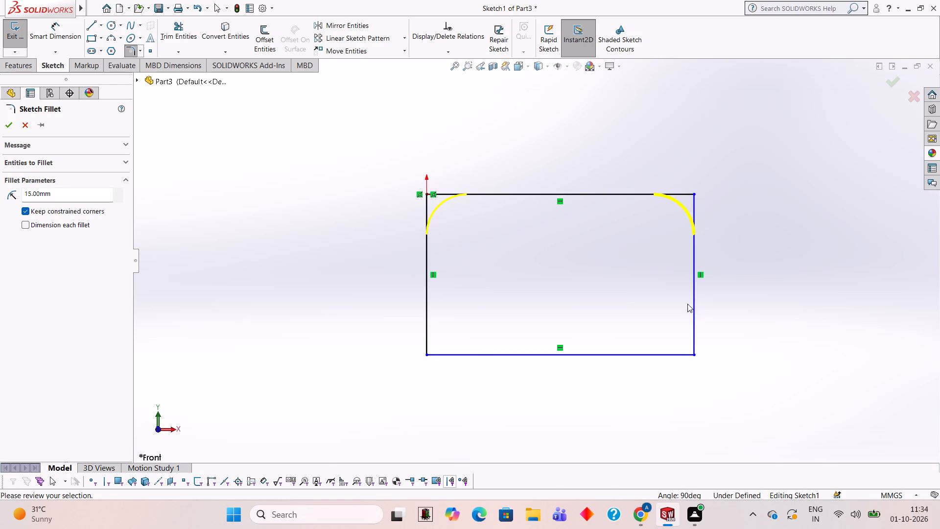
pyautogui.click(695, 321)
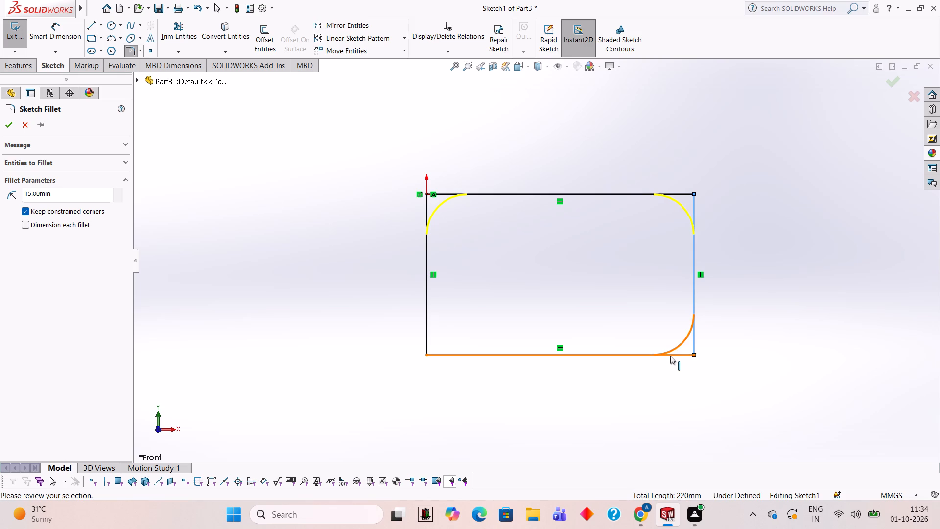
pyautogui.click(670, 356)
pyautogui.click(426, 325)
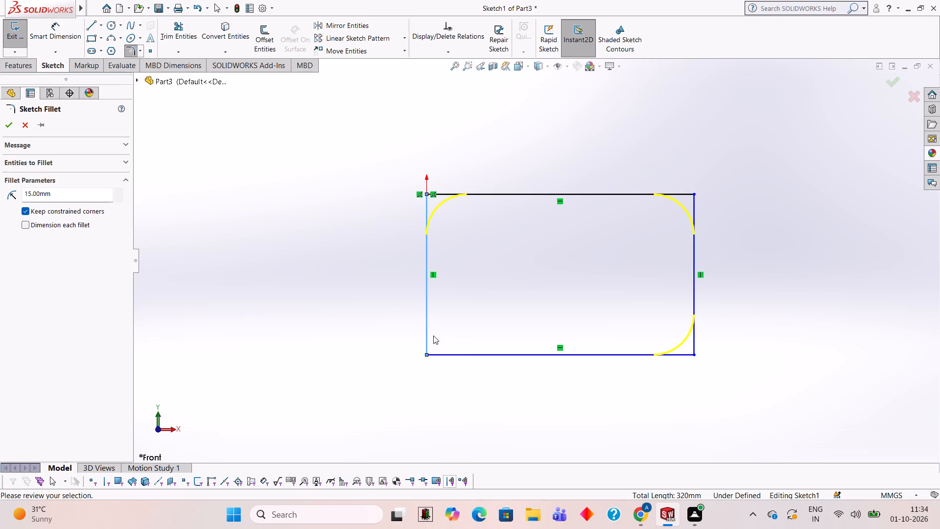
pyautogui.click(446, 354)
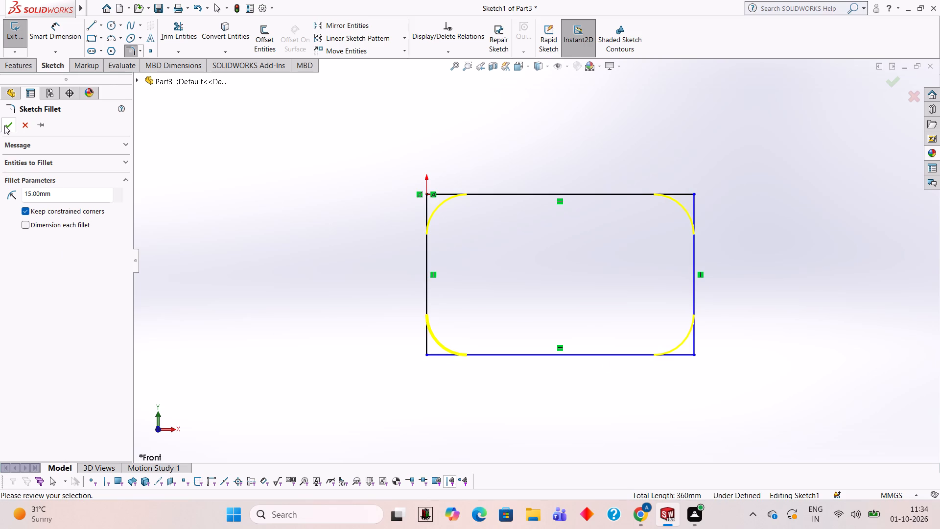
pyautogui.click(4, 123)
pyautogui.click(234, 205)
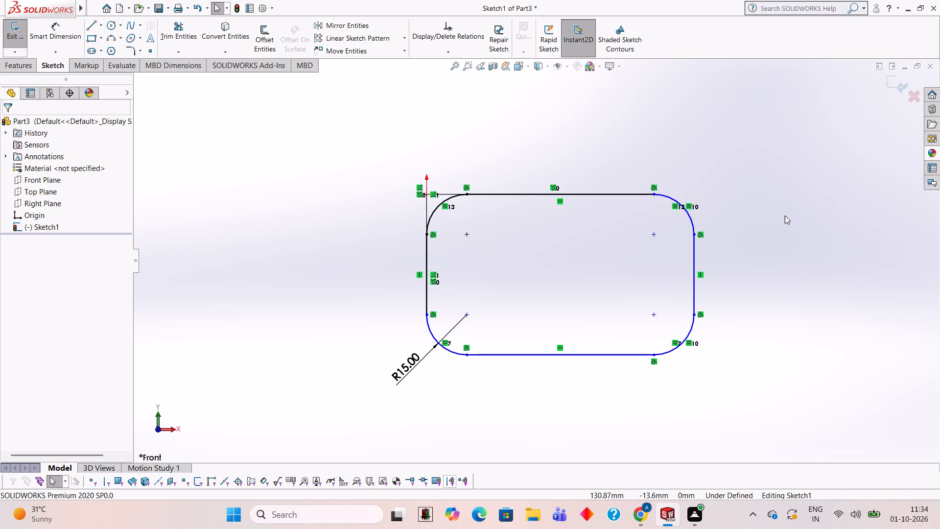
# Dimension the straight right-hand side of the rounded rectangle with a vertical dimension placed outside the profile.
pyautogui.click(66, 33)
pyautogui.click(694, 245)
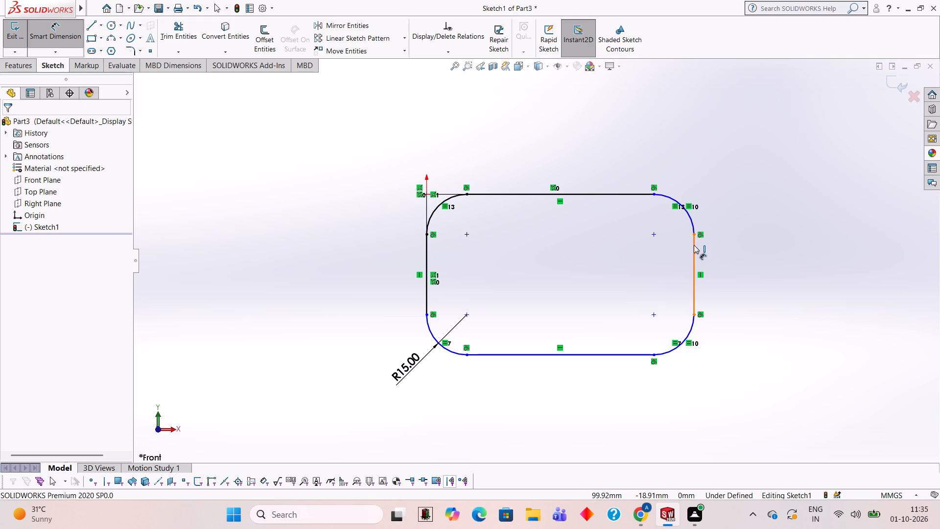
pyautogui.click(760, 249)
pyautogui.click(722, 232)
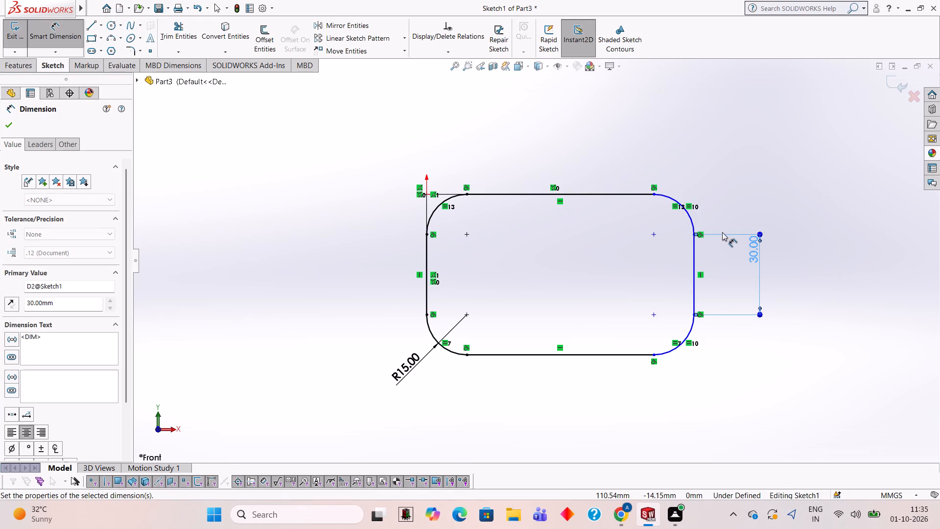
# Add a driven radius dimension to the upper-right corner arc, placed outside the profile.
pyautogui.click(689, 215)
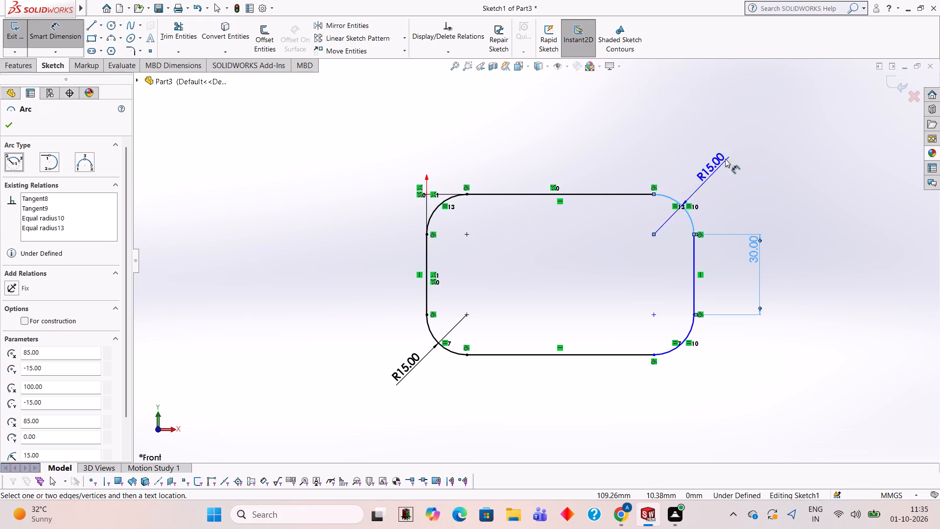
pyautogui.click(741, 142)
pyautogui.click(552, 248)
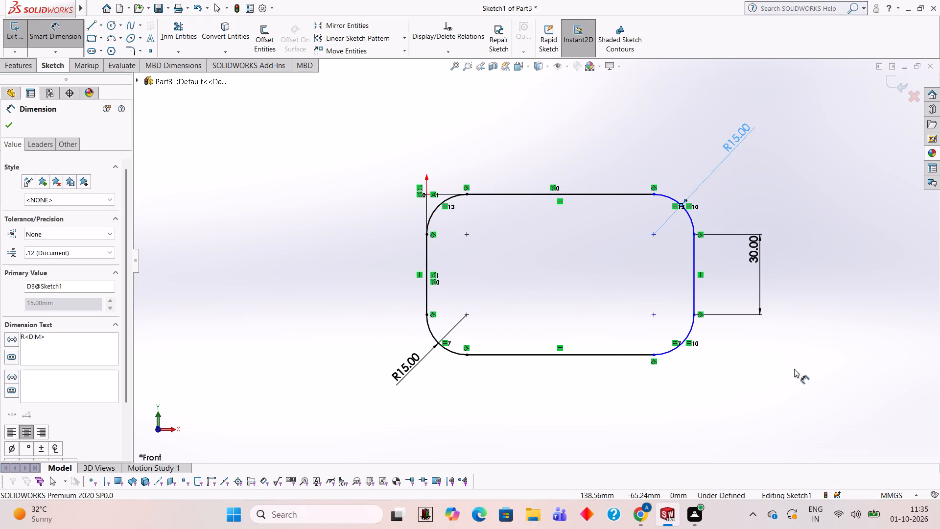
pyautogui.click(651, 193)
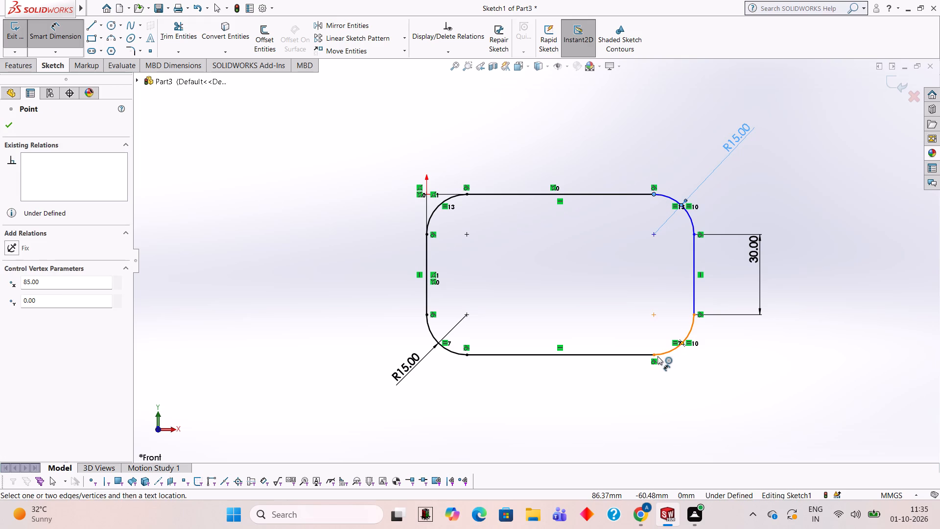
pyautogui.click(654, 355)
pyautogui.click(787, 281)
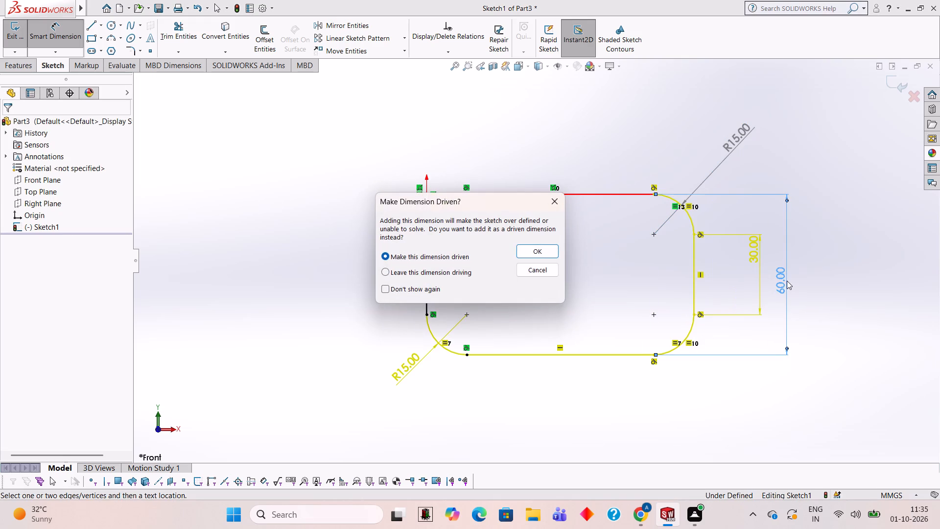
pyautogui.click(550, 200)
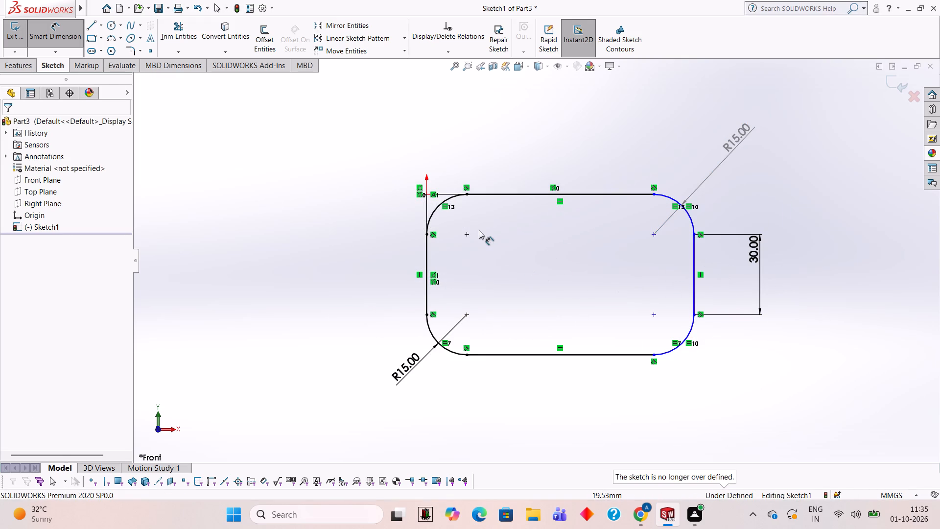
# Dimension the straight top line of the rounded rectangle, keeping its length and placing the dimension above the profile.
pyautogui.click(518, 191)
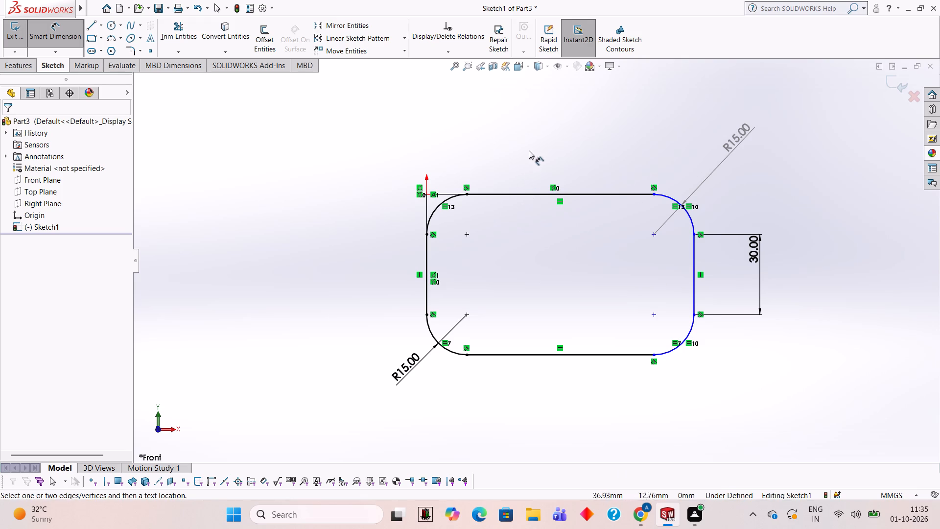
pyautogui.click(542, 193)
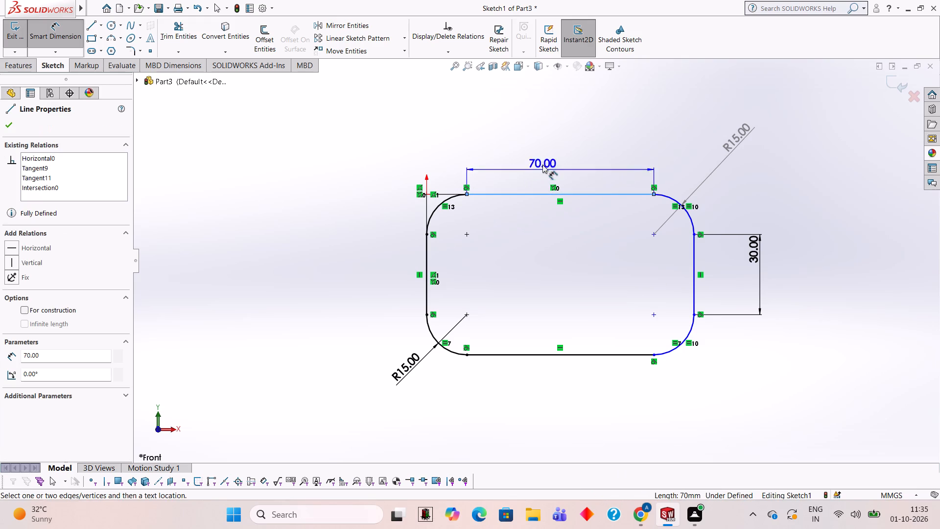
pyautogui.click(549, 124)
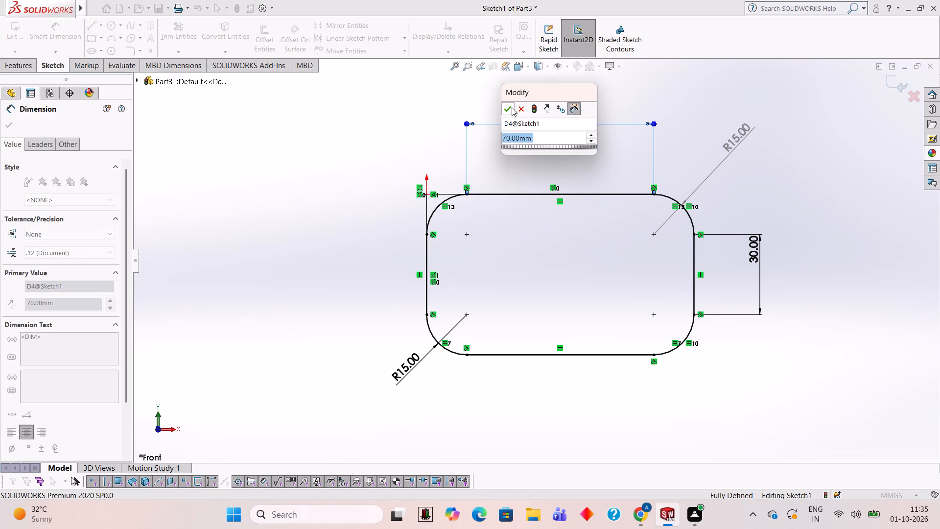
pyautogui.click(512, 107)
pyautogui.click(575, 245)
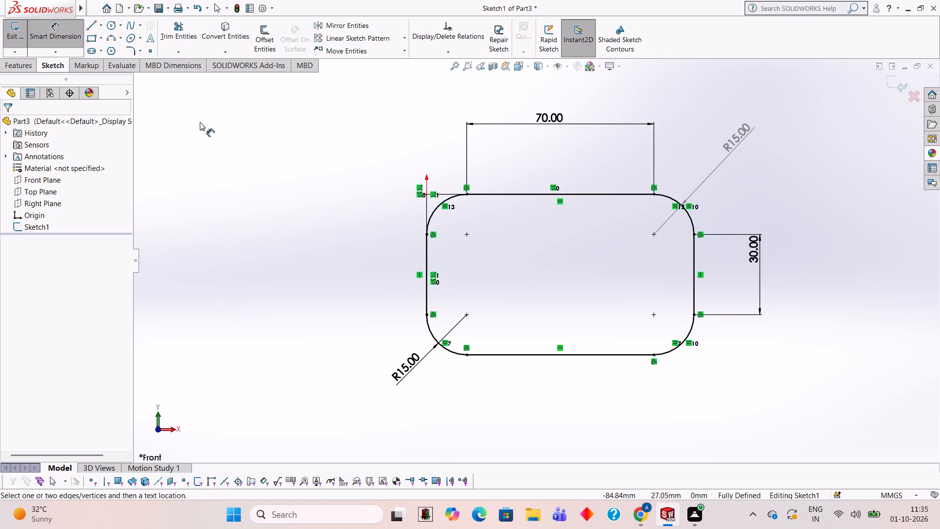
# Extrude the rounded rectangle as a blind boss 10 mm deep from the sketch plane.
pyautogui.click(26, 62)
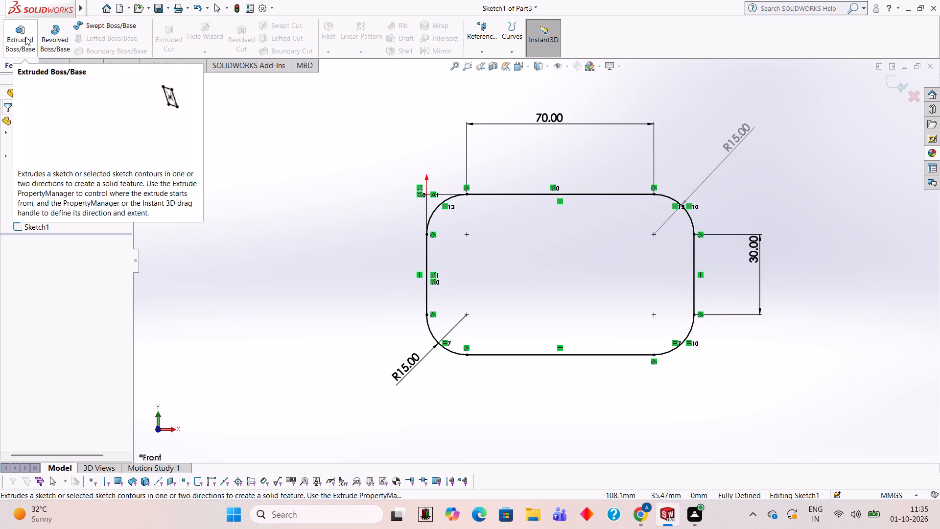
pyautogui.click(25, 37)
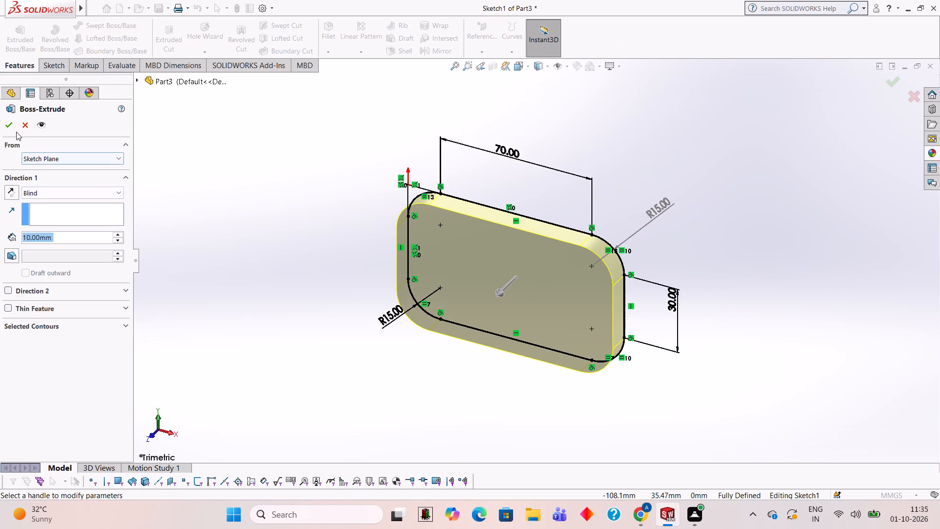
pyautogui.click(6, 119)
pyautogui.click(239, 214)
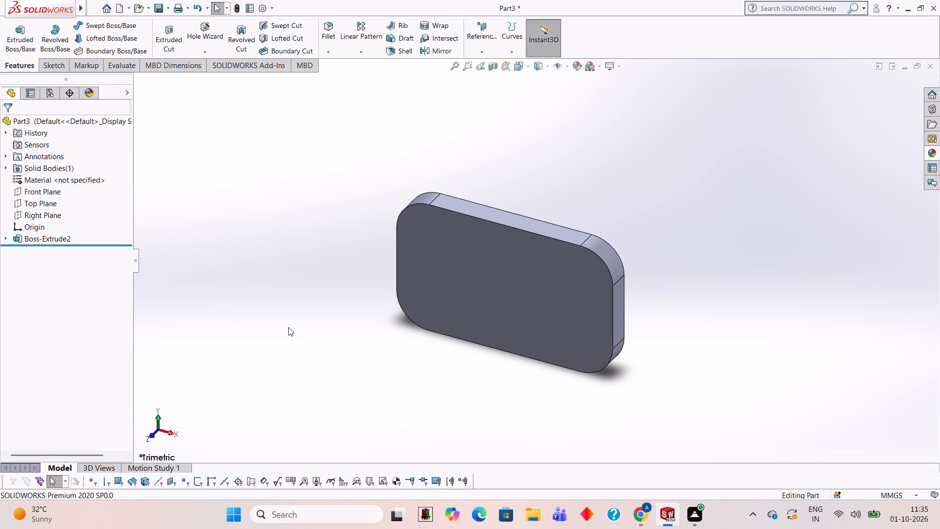
# Start a new sketch on the plate's large front face and orient the view normal to it.
pyautogui.moveTo(321, 273); pyautogui.dragTo(338, 262, button='middle')
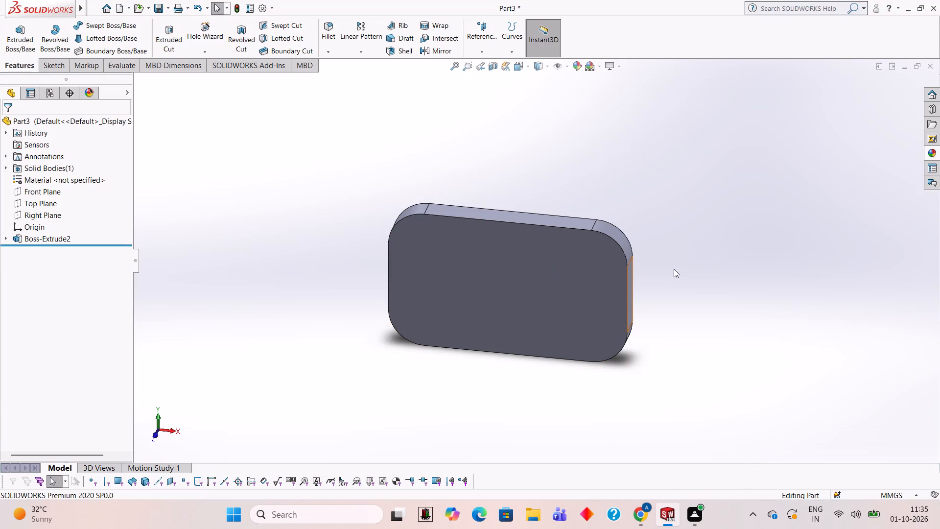
pyautogui.moveTo(696, 313); pyautogui.dragTo(696, 266, button='middle')
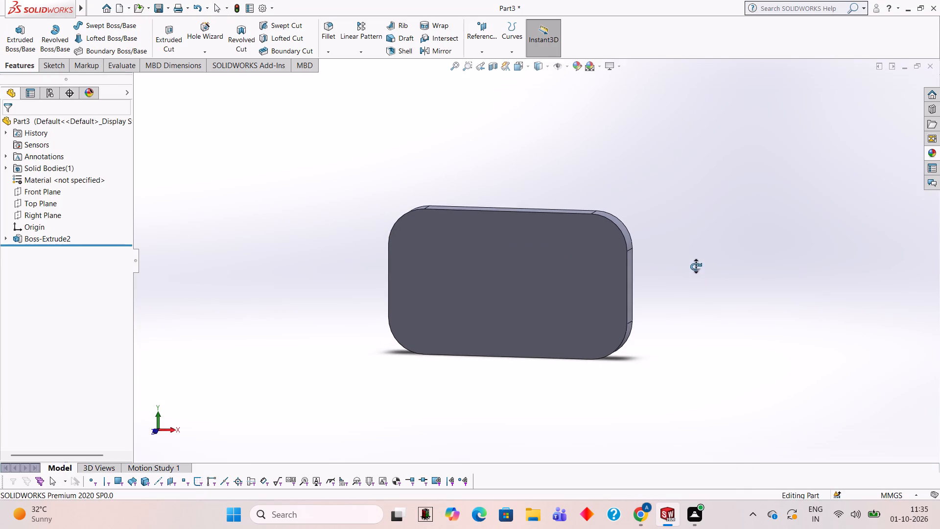
pyautogui.moveTo(696, 266); pyautogui.dragTo(697, 266, button='middle')
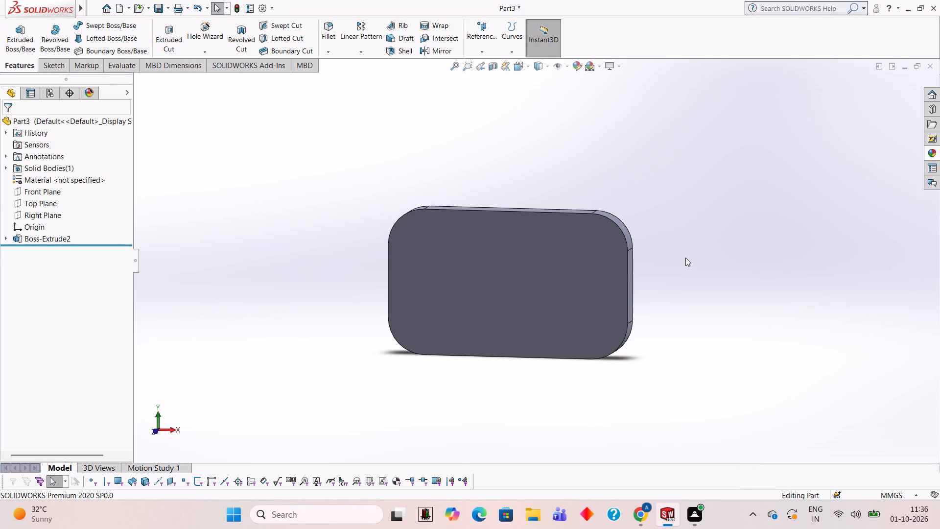
pyautogui.click(479, 279)
pyautogui.click(523, 252)
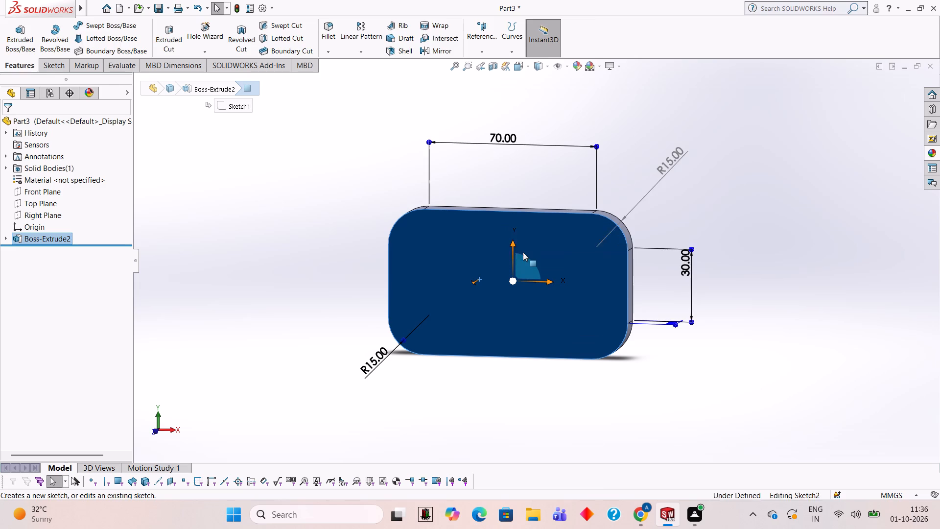
pyautogui.hotkey('ctrl', '8')
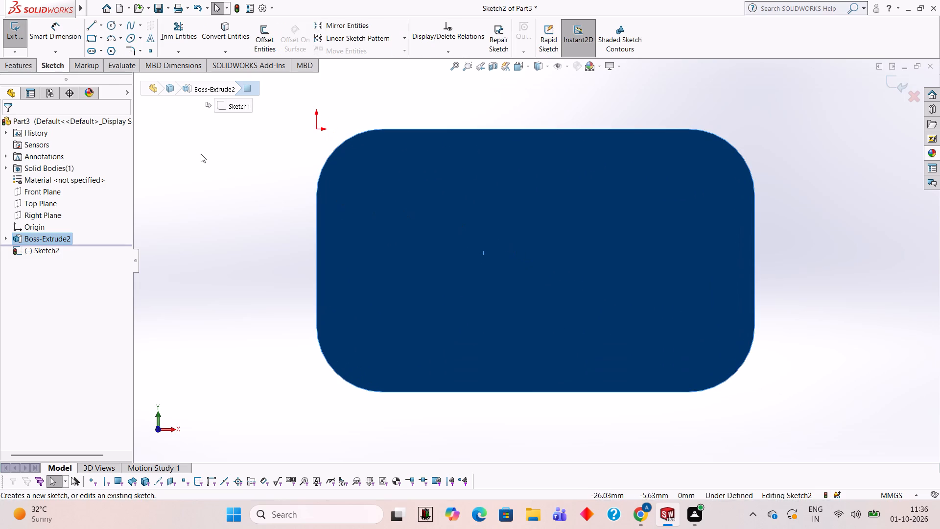
# Sketch a 12 mm diameter circle centred on the centre point of the plate's upper-left rounded corner.
pyautogui.click(111, 29)
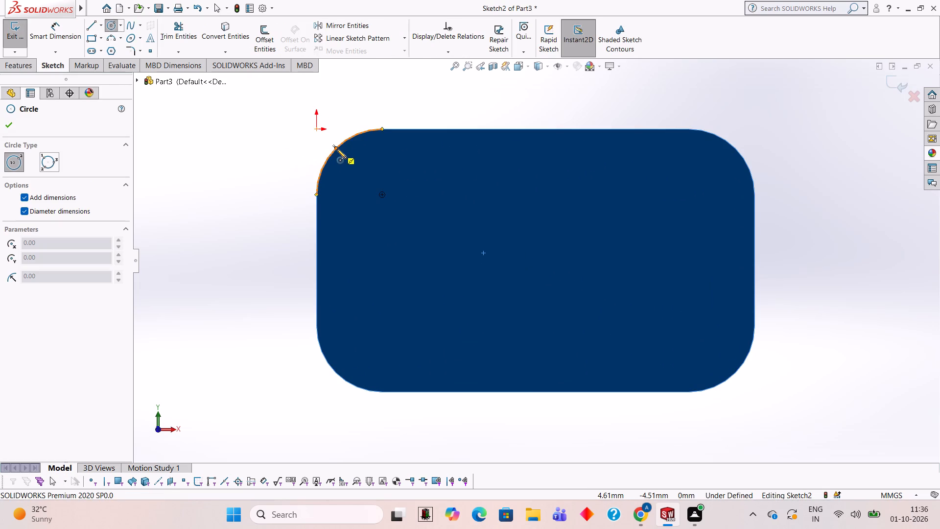
pyautogui.click(382, 195)
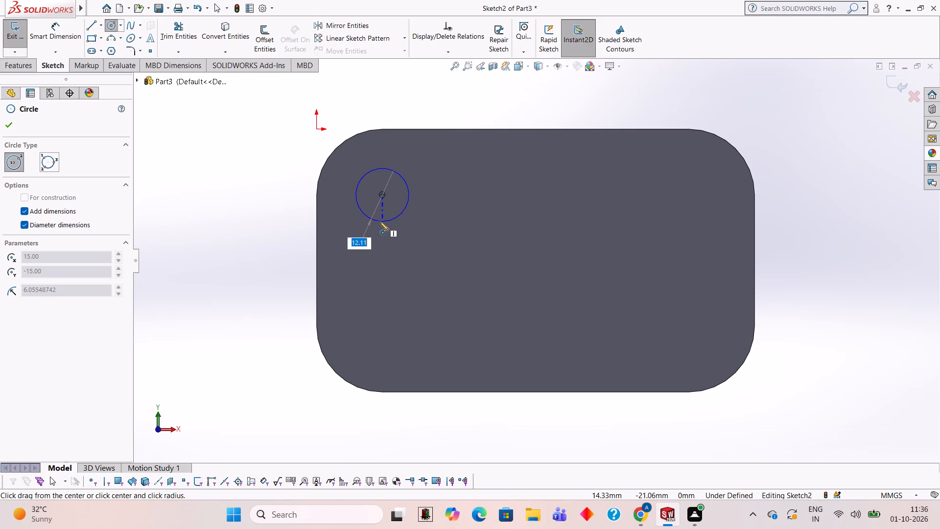
pyautogui.press('1')
pyautogui.press('2')
pyautogui.press('Return')
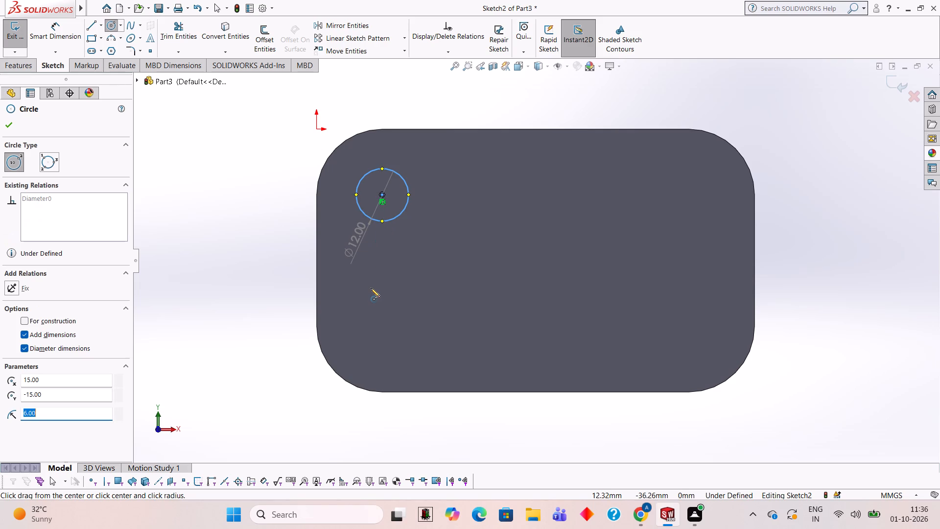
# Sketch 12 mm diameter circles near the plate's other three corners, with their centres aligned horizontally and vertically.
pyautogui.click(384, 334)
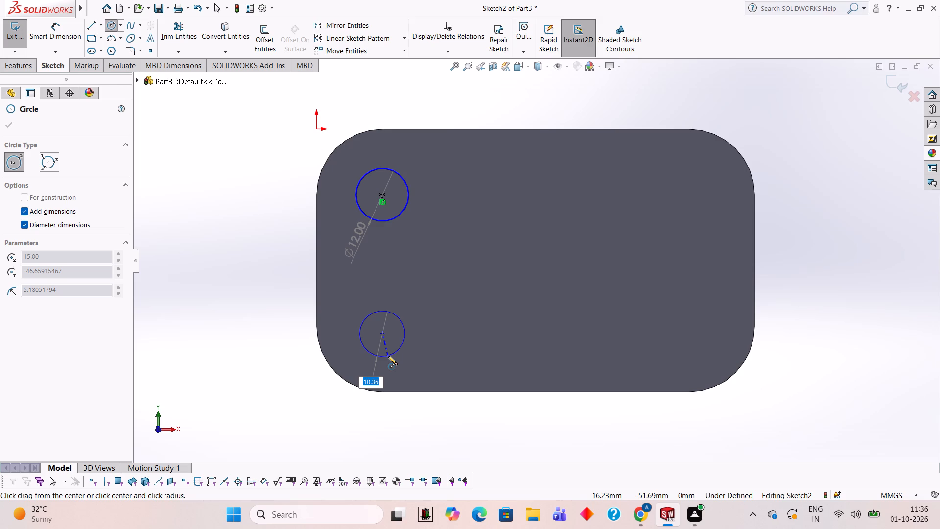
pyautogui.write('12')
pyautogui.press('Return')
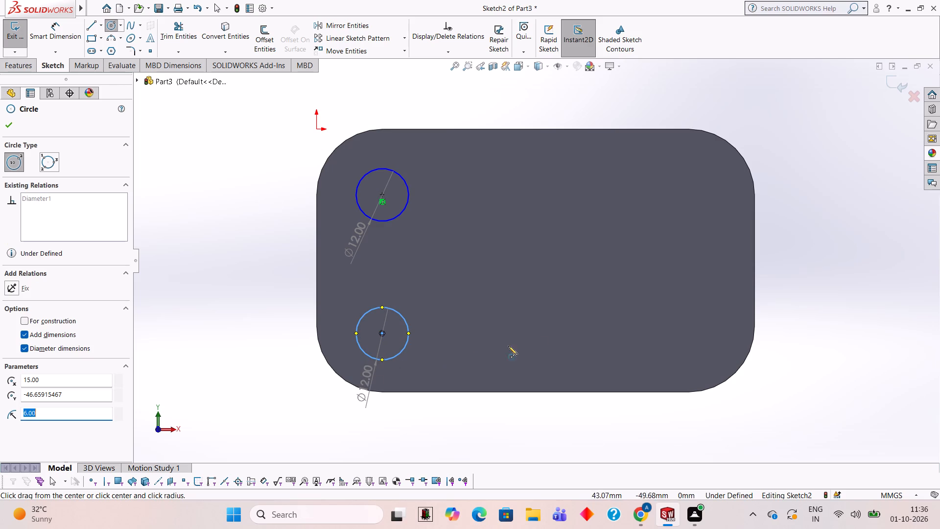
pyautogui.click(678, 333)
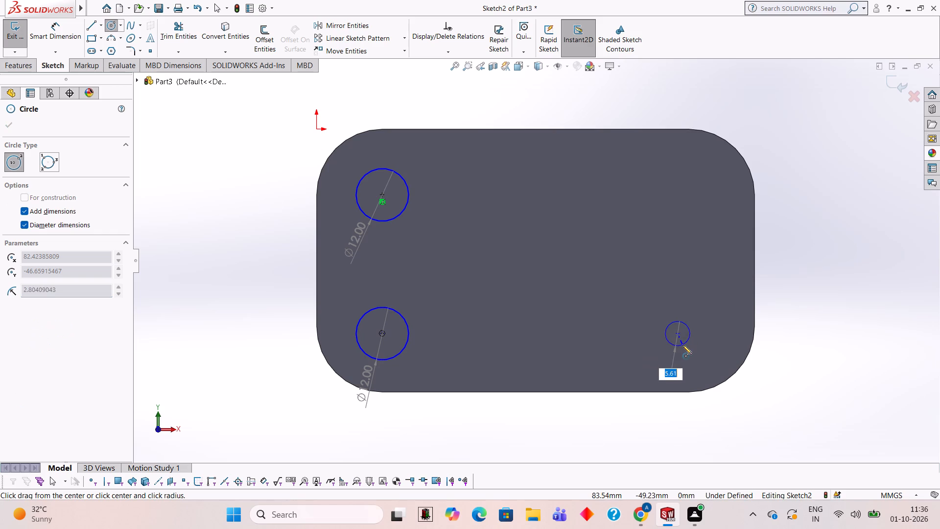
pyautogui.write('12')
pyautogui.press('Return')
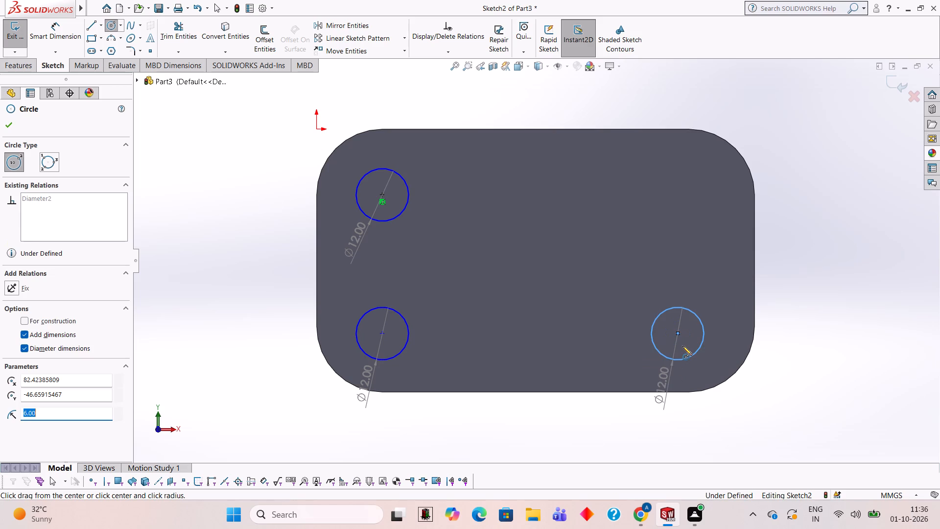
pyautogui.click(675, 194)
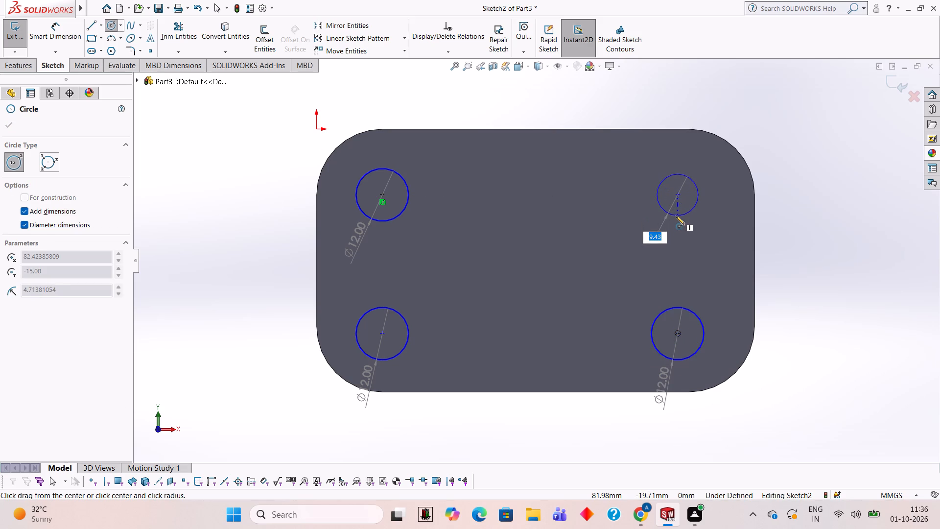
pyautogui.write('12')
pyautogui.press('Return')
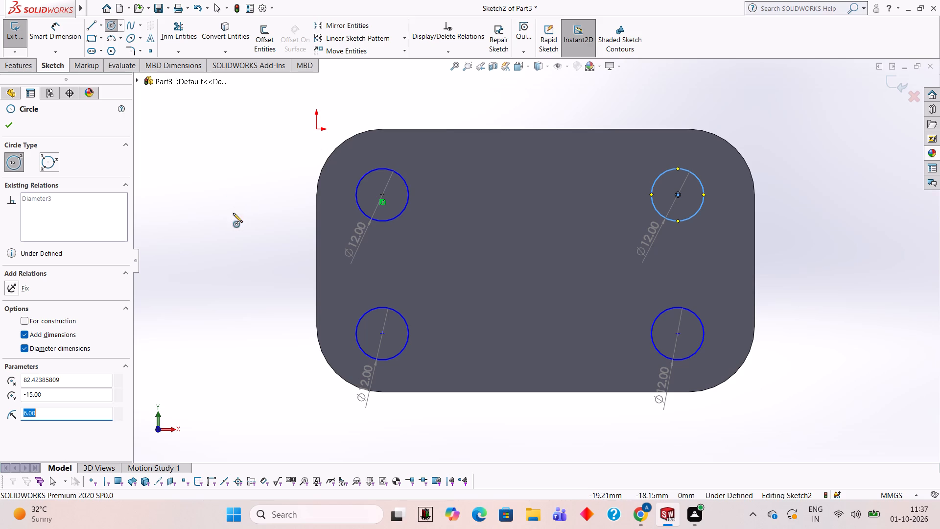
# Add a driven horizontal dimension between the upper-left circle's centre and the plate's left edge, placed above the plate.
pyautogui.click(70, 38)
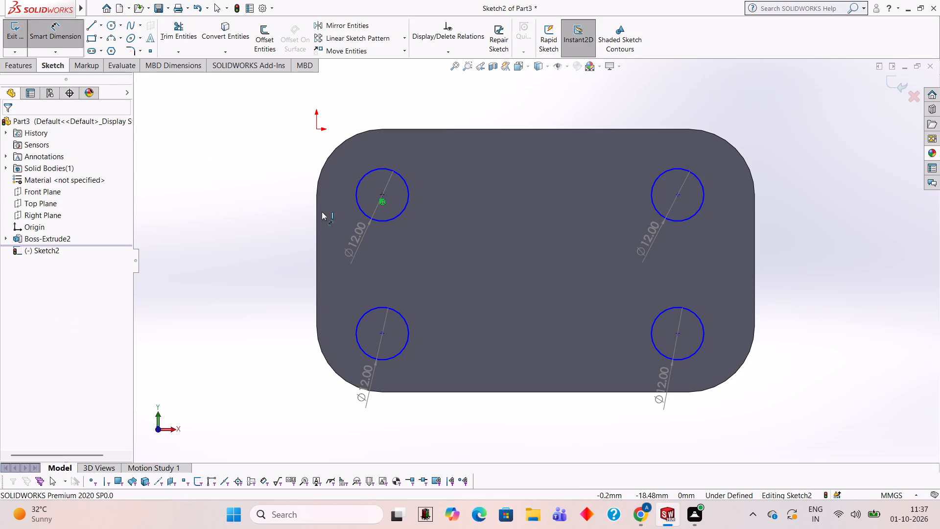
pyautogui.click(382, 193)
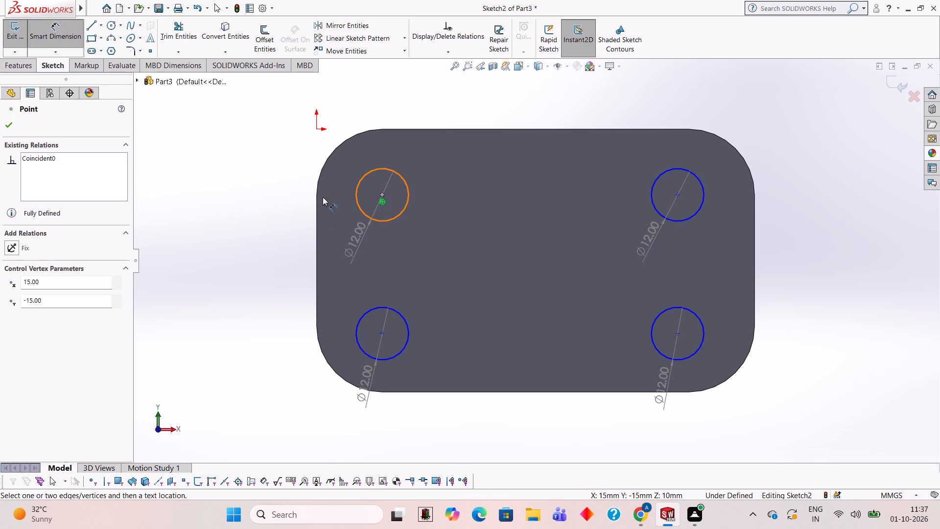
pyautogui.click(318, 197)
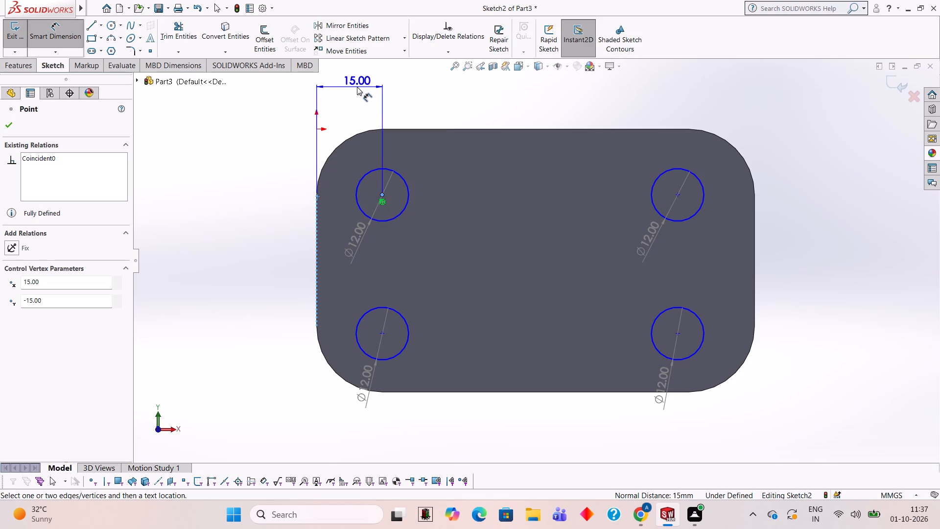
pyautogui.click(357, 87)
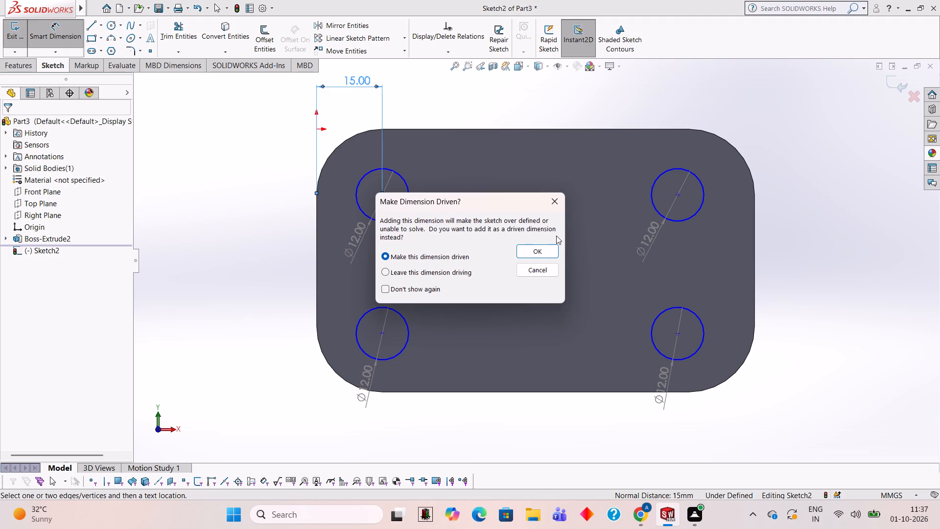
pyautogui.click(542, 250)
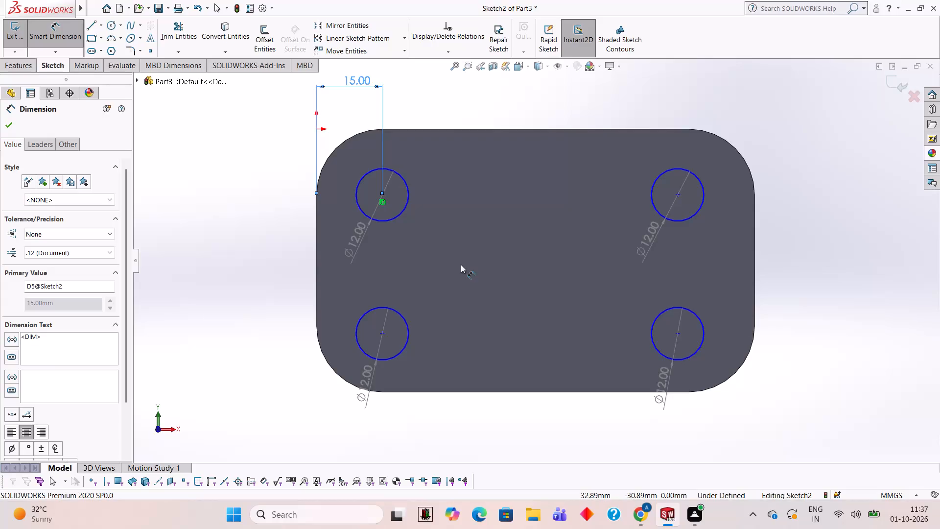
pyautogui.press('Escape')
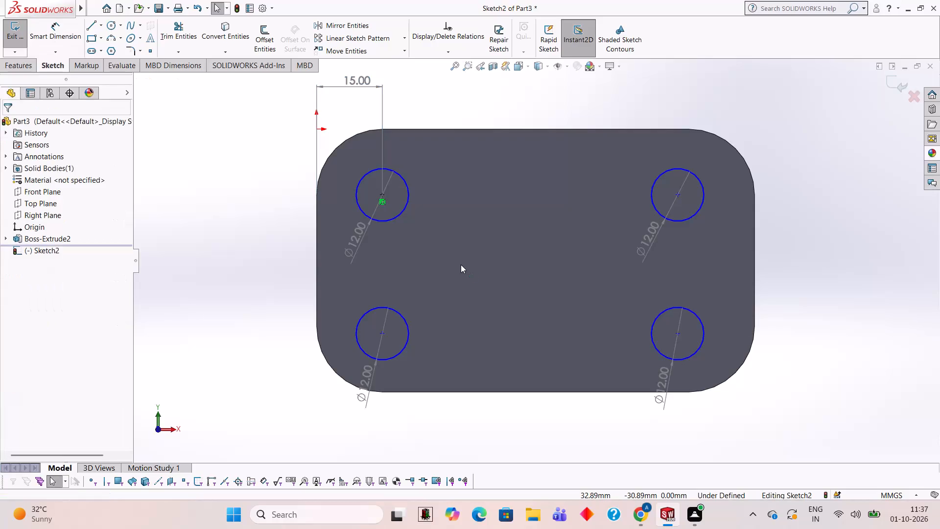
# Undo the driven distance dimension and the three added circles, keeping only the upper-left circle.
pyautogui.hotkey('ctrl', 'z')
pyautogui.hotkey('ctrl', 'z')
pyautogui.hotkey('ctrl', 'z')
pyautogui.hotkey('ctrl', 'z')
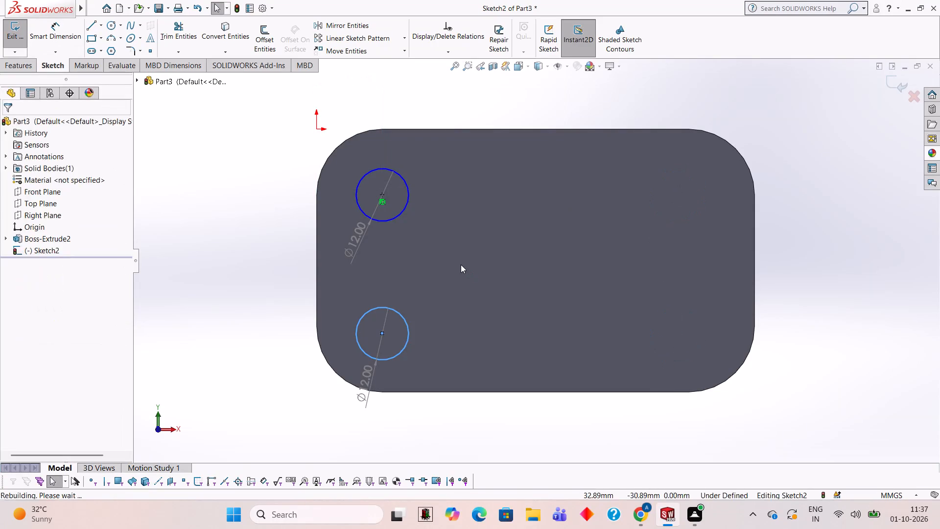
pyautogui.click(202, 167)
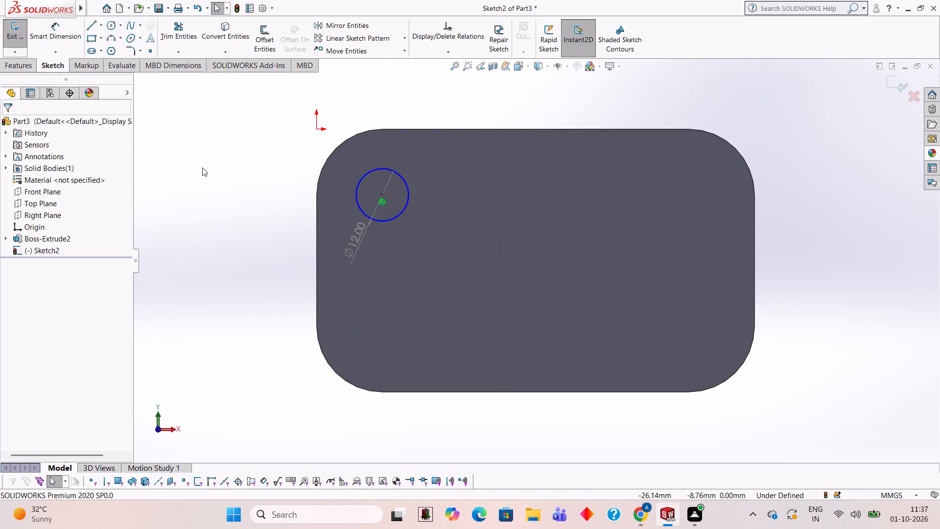
# Add driven horizontal and vertical dimensions from the upper-left circle's centre to the plate's left and top edges, placed outside the plate.
pyautogui.click(49, 32)
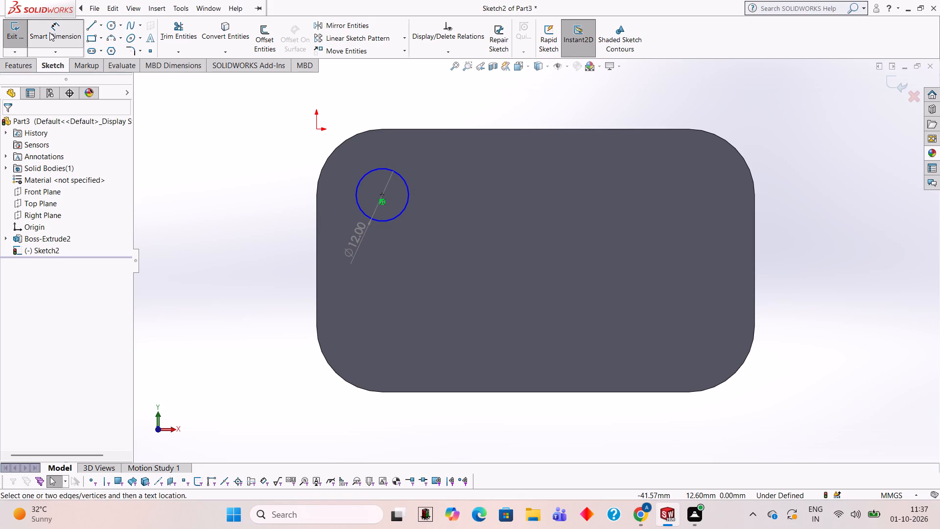
pyautogui.click(382, 194)
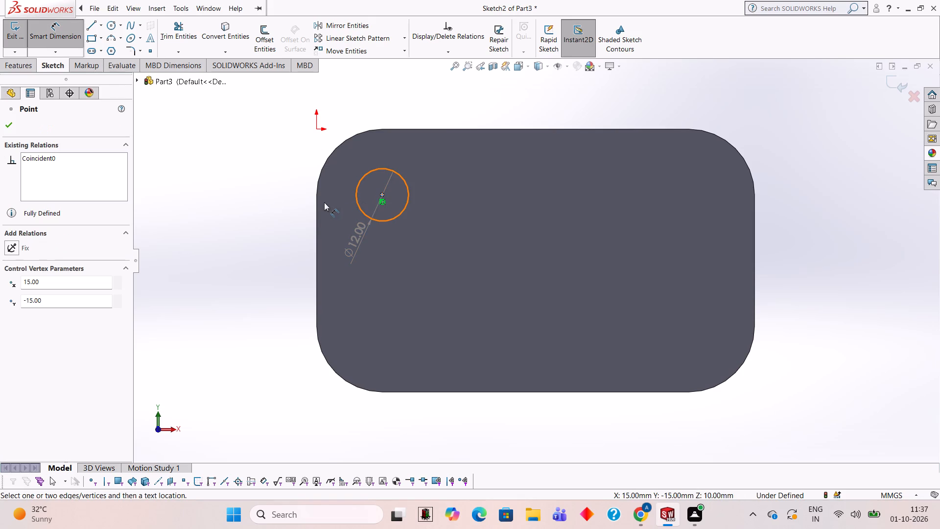
pyautogui.click(315, 201)
pyautogui.click(348, 84)
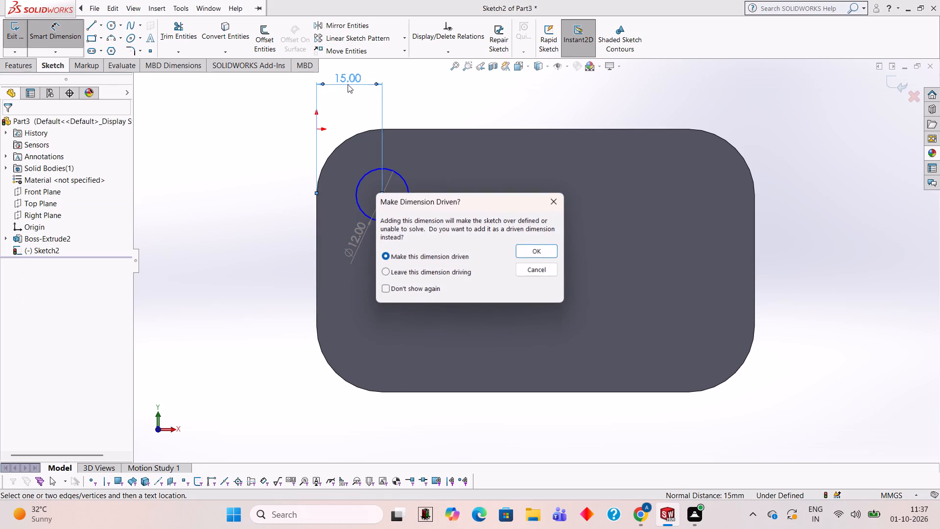
pyautogui.click(535, 254)
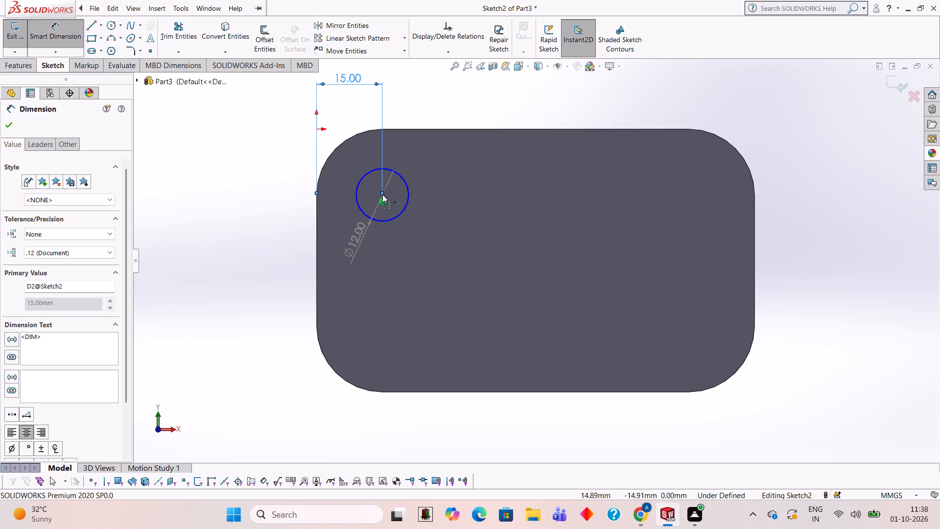
pyautogui.click(382, 195)
pyautogui.click(403, 129)
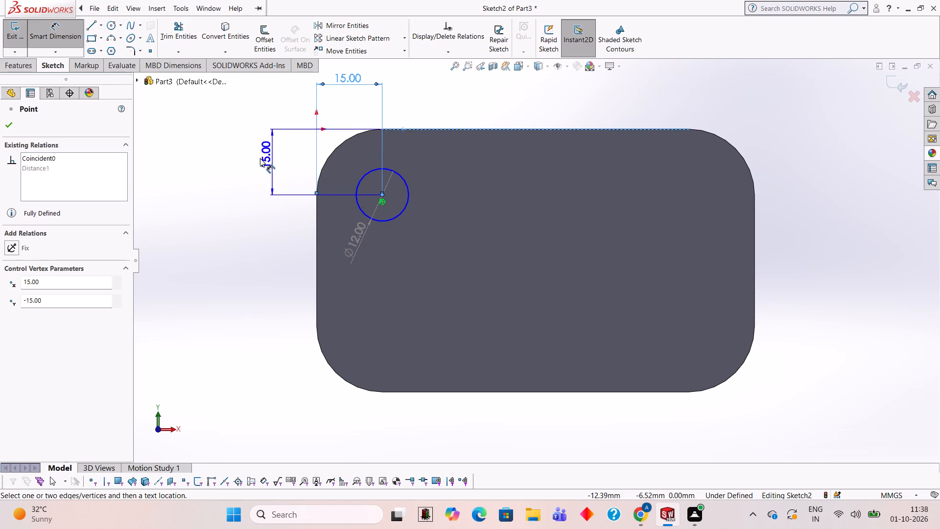
pyautogui.click(260, 158)
pyautogui.click(519, 246)
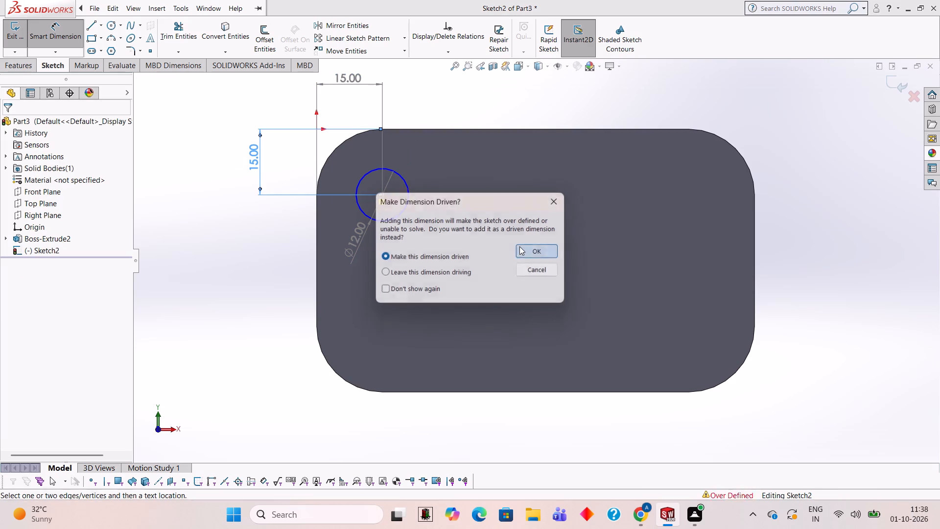
# Sketch 12 mm diameter circles centred on the centre points of the plate's other three rounded corners.
pyautogui.click(107, 24)
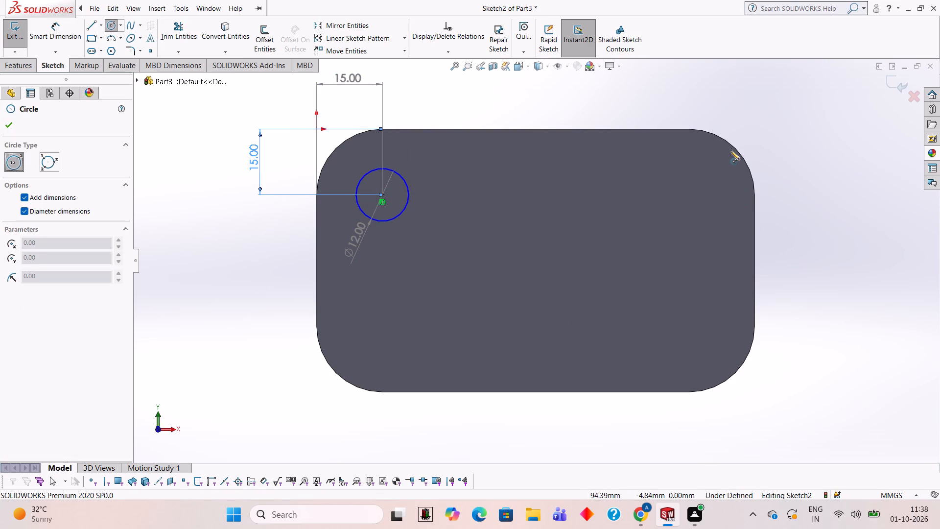
pyautogui.click(690, 194)
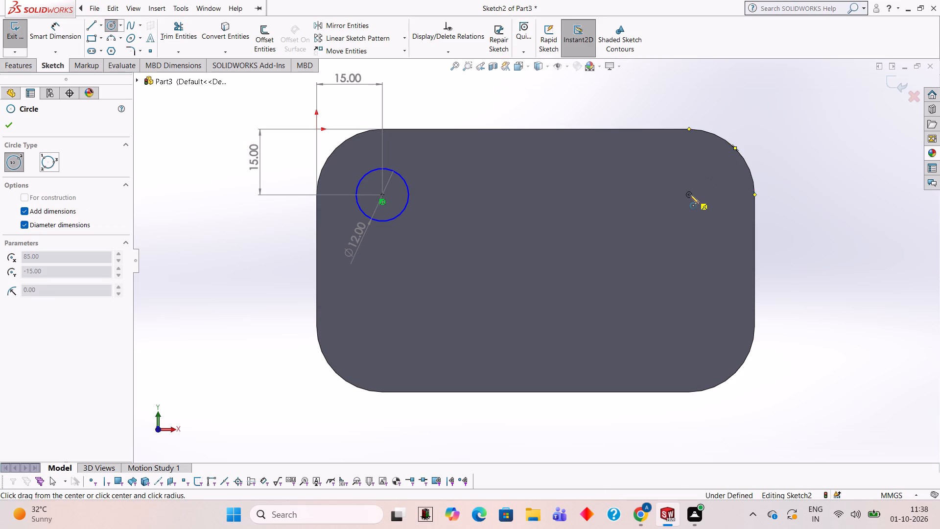
pyautogui.write('12')
pyautogui.press('Return')
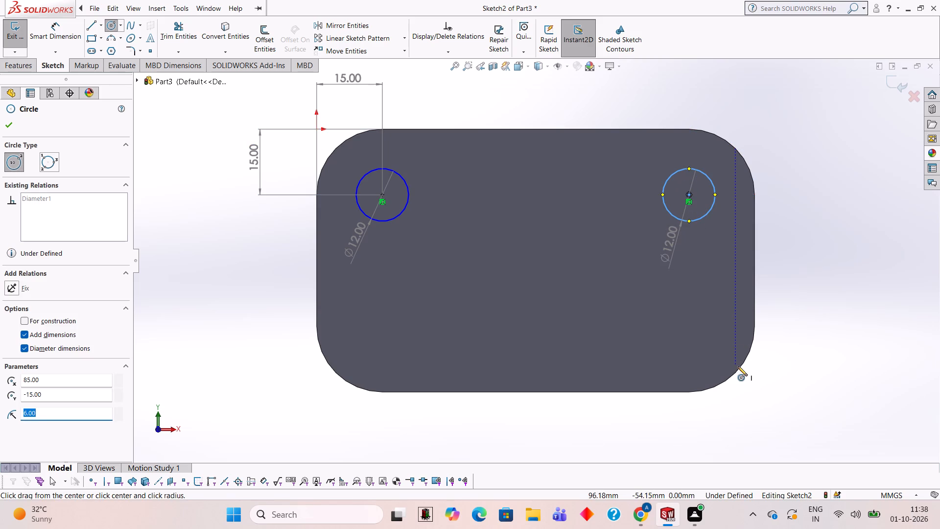
pyautogui.click(688, 325)
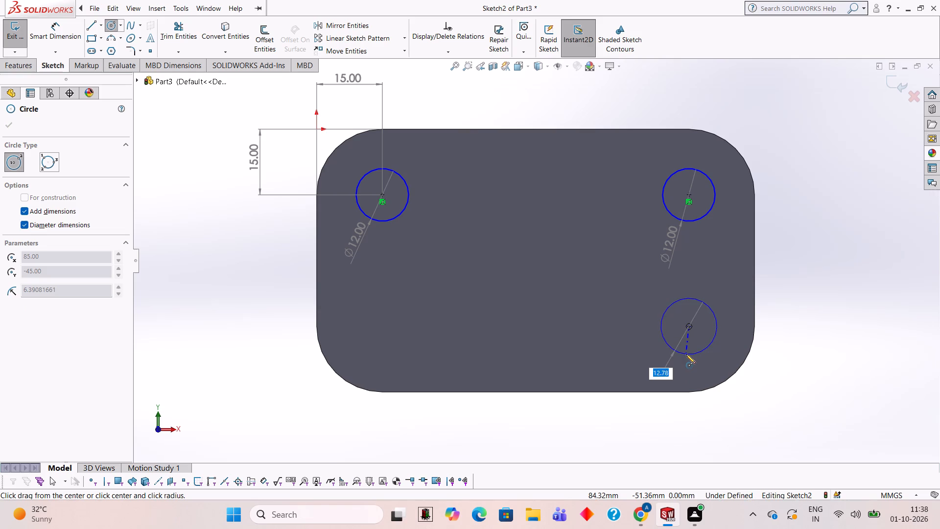
pyautogui.write('12')
pyautogui.press('Return')
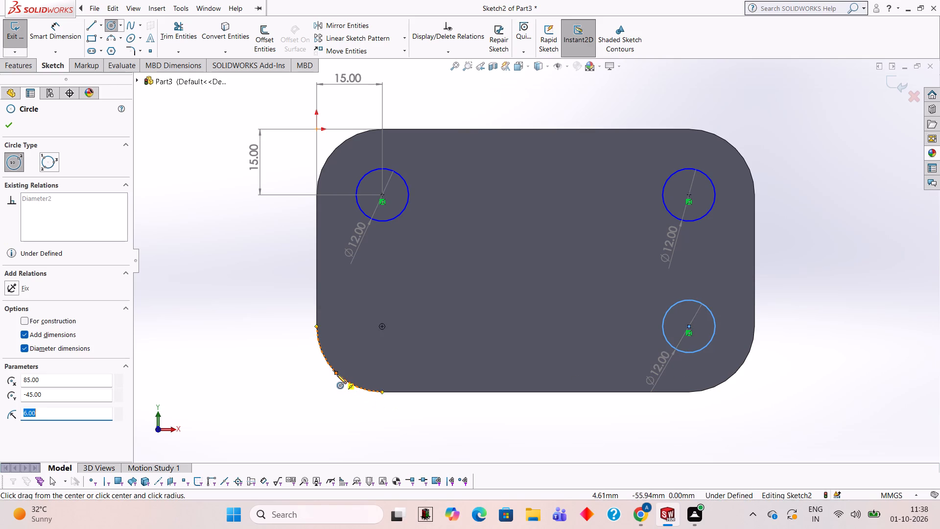
pyautogui.click(383, 326)
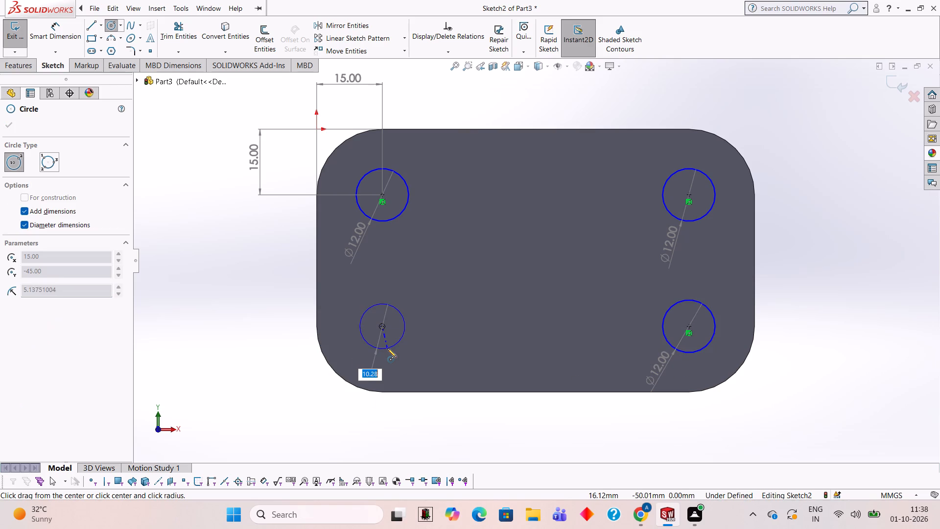
pyautogui.write('12')
pyautogui.press('Return')
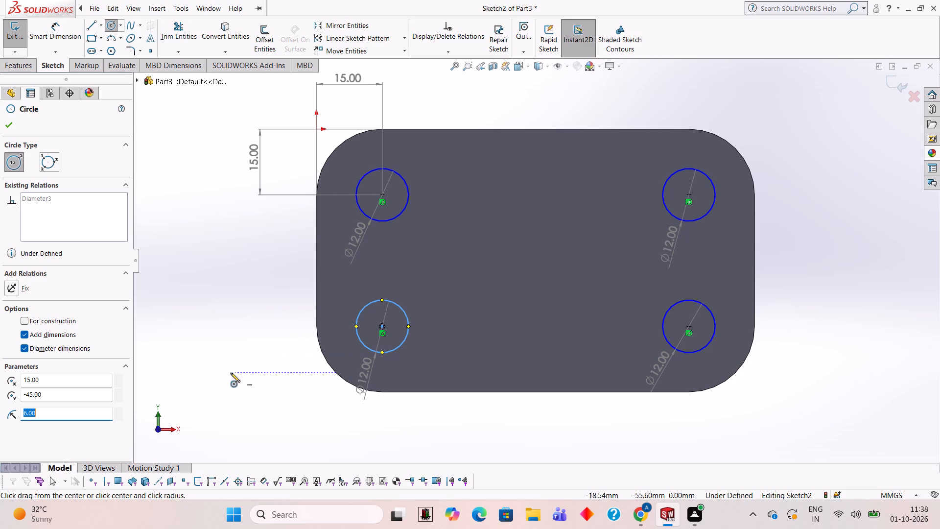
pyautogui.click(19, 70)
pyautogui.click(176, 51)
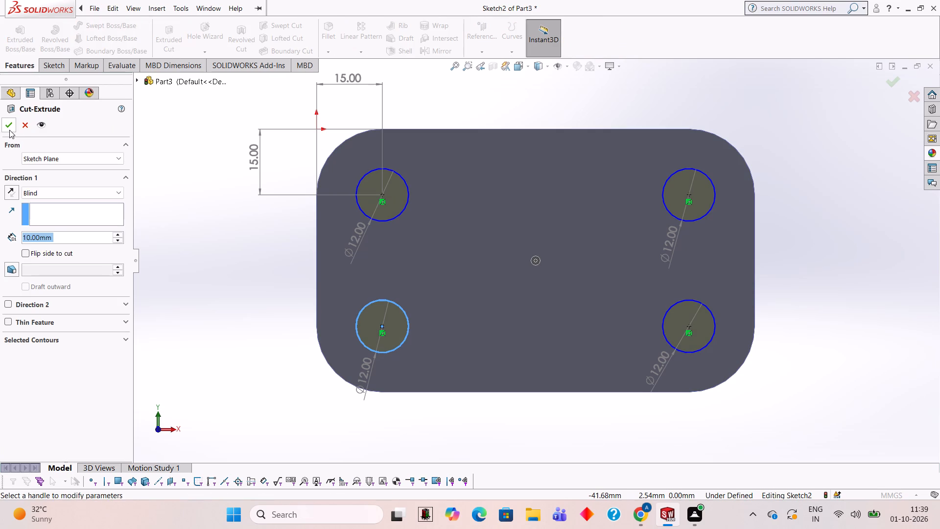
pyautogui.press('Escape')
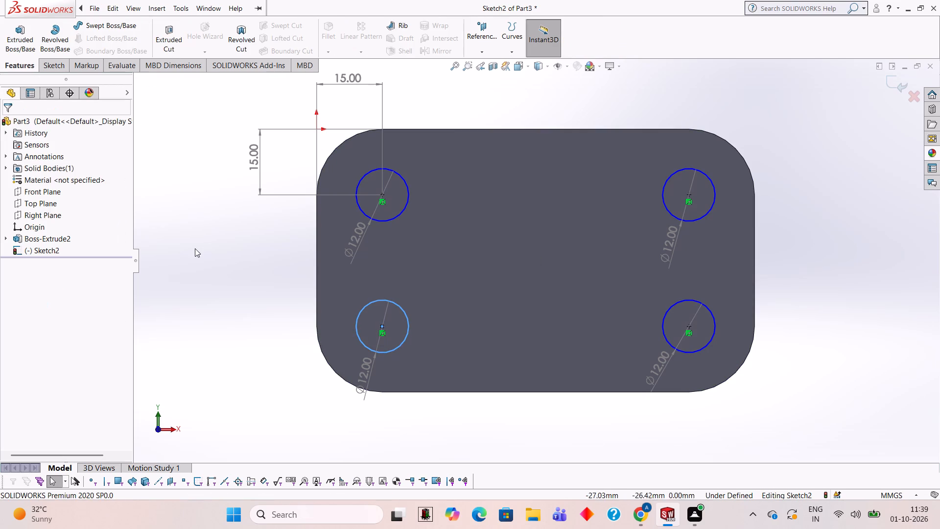
# Add a driving 12 mm diameter dimension to each of the four corner circles, placed outside the plate.
pyautogui.click(63, 62)
pyautogui.click(66, 43)
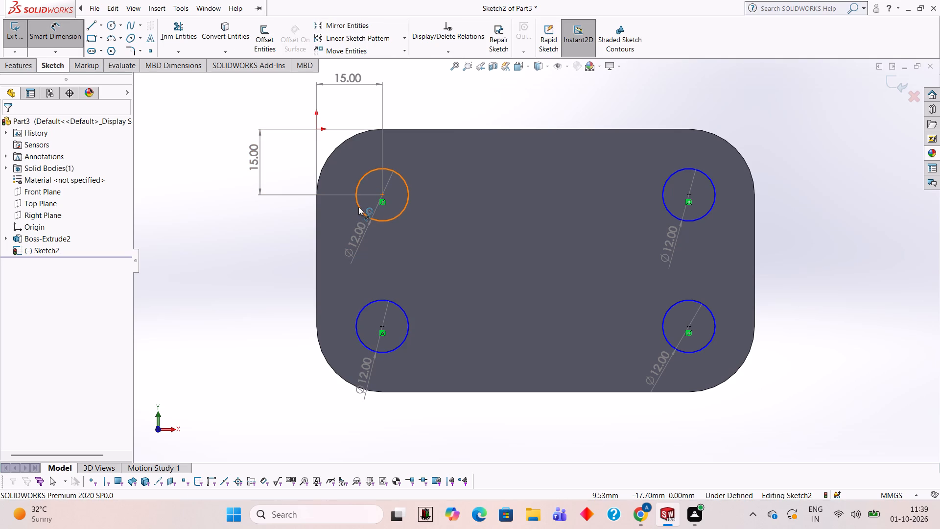
pyautogui.click(358, 207)
pyautogui.click(231, 239)
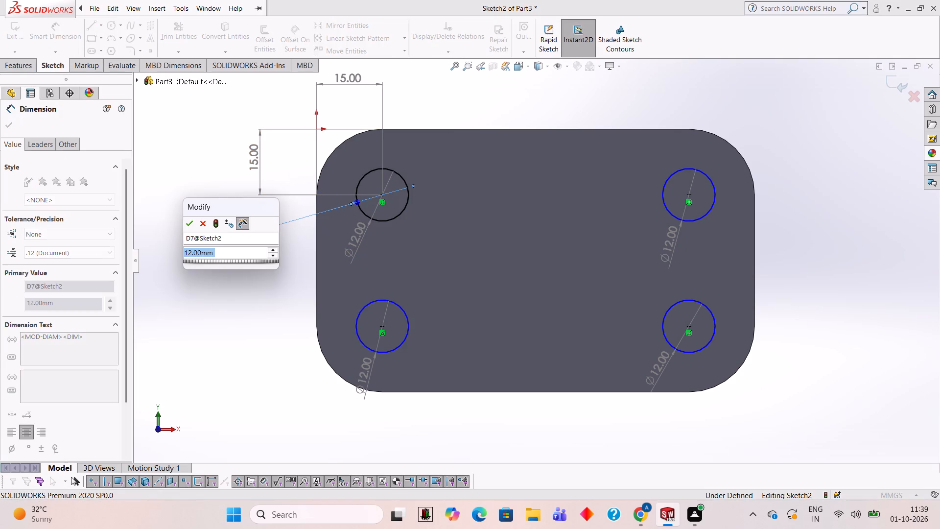
pyautogui.click(189, 219)
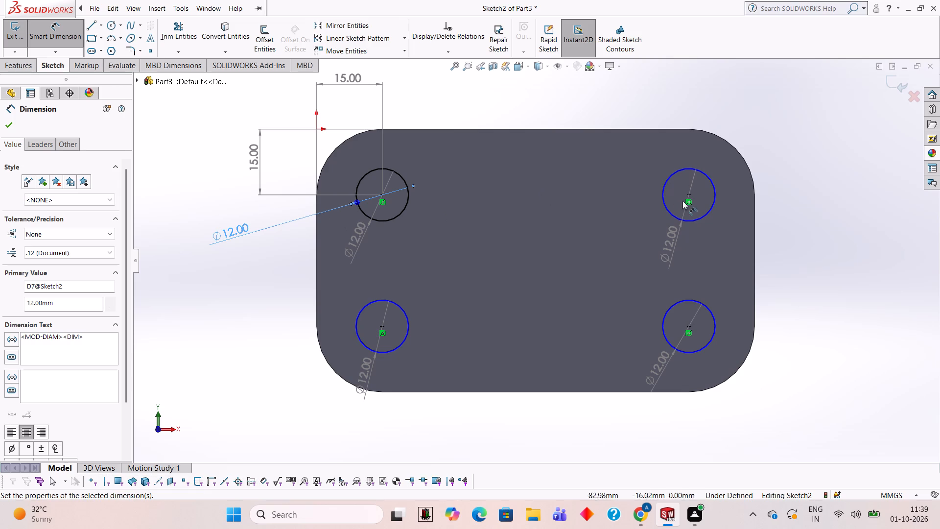
pyautogui.click(712, 209)
pyautogui.click(770, 139)
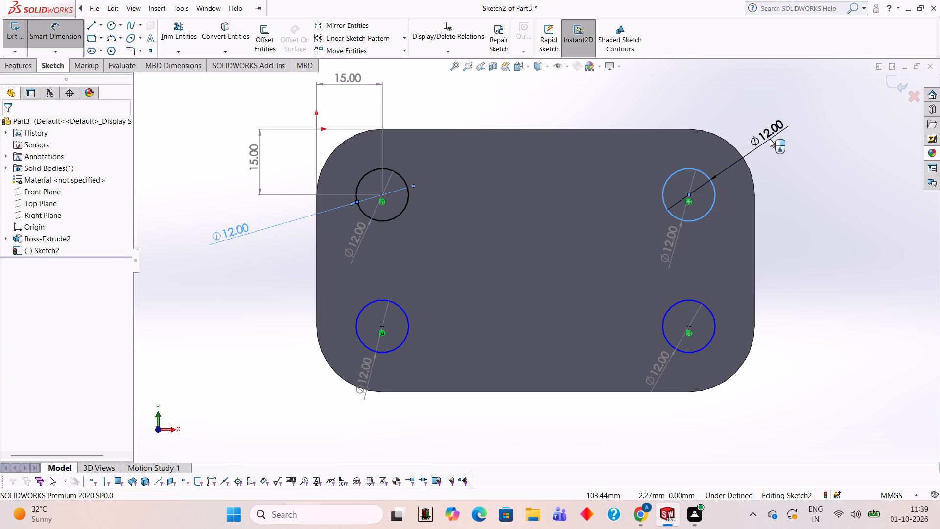
pyautogui.click(728, 129)
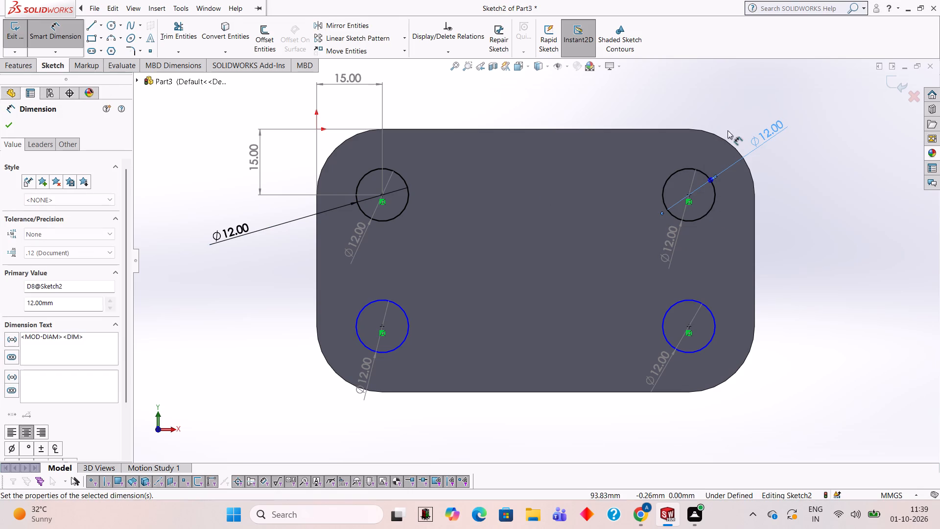
pyautogui.click(713, 333)
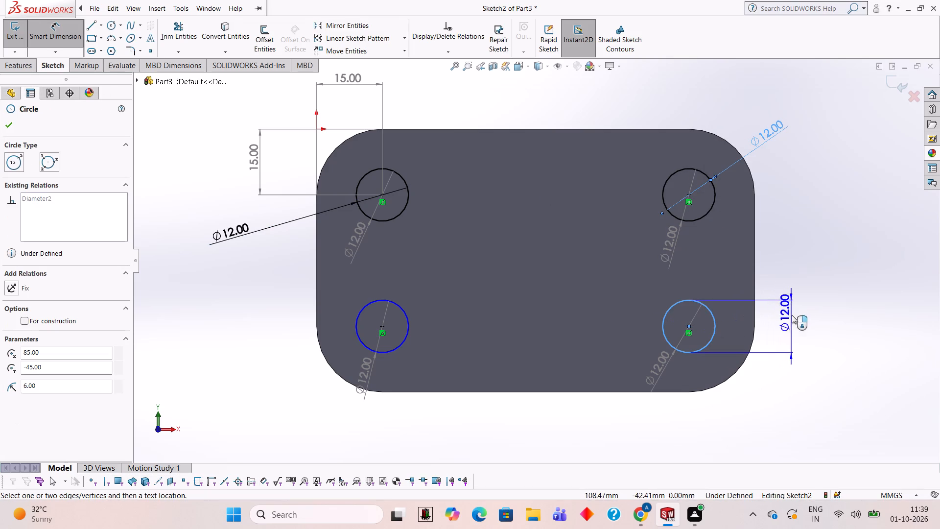
pyautogui.click(784, 377)
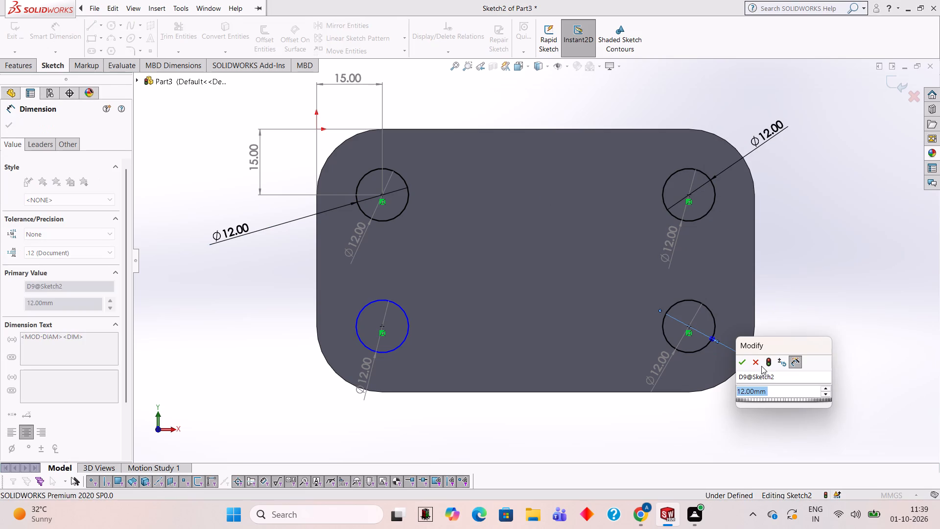
pyautogui.click(745, 363)
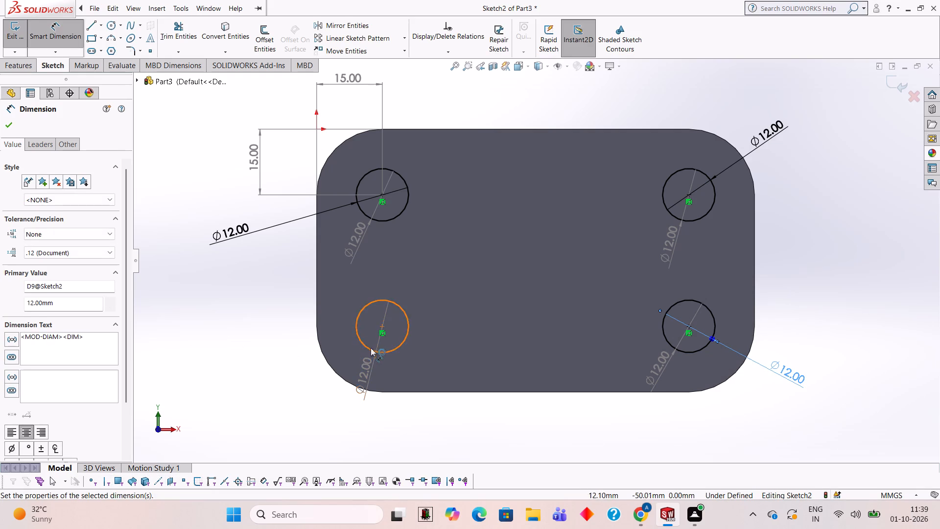
pyautogui.click(361, 342)
pyautogui.click(313, 389)
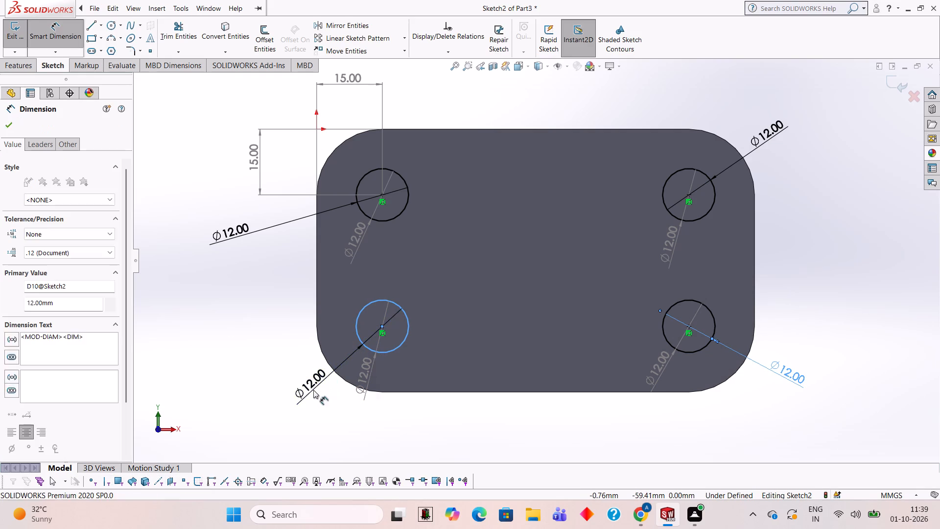
pyautogui.click(273, 375)
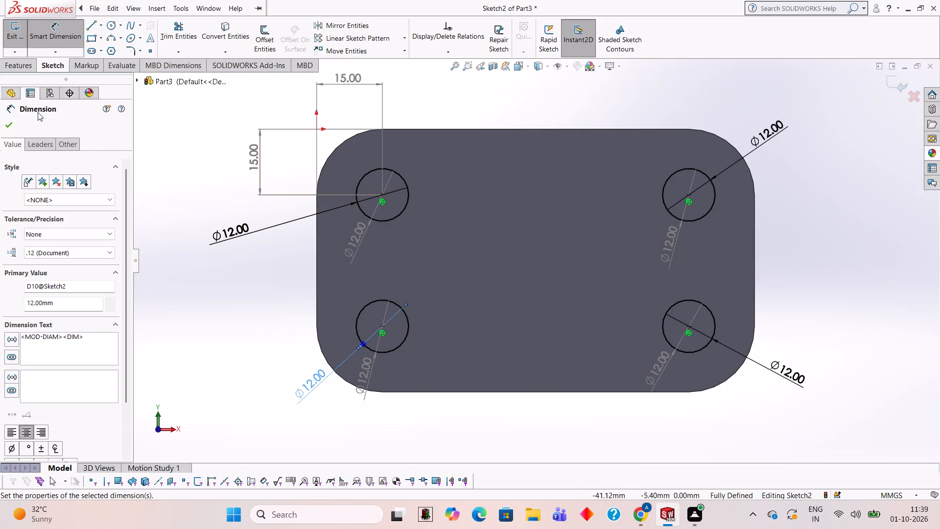
# Cut the four corner circles through the plate with a blind Extruded Cut 10 mm deep.
pyautogui.click(23, 62)
pyautogui.click(184, 25)
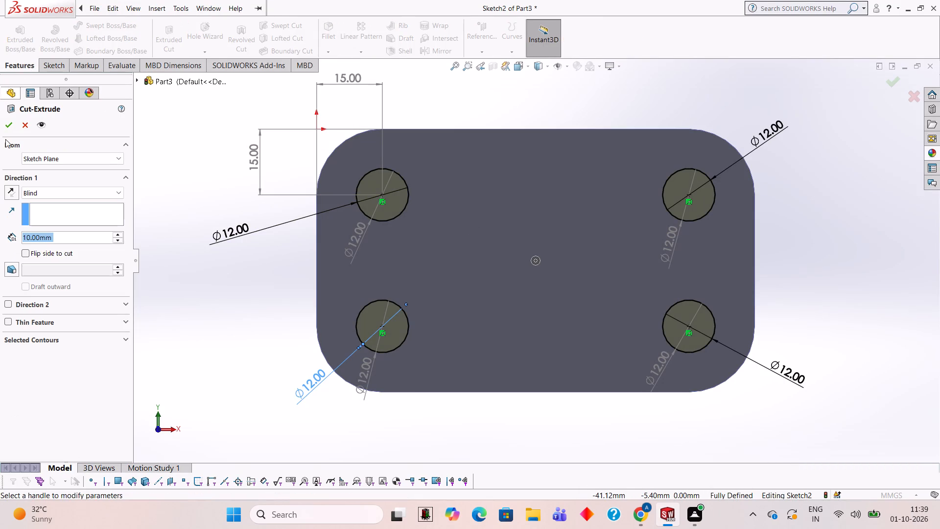
pyautogui.click(7, 127)
pyautogui.click(141, 192)
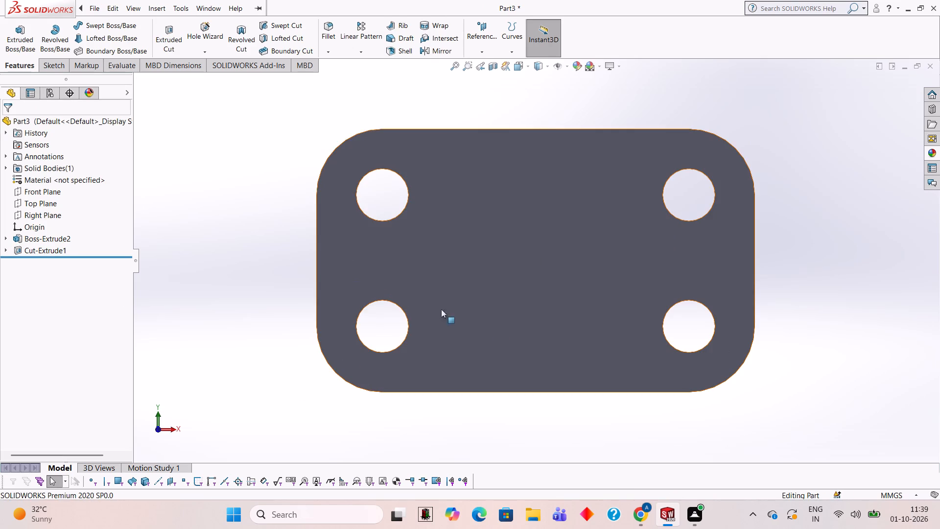
# Open a new sketch on the plate's large front face, viewed straight on, with the Line tool active.
pyautogui.moveTo(522, 345); pyautogui.dragTo(526, 208, button='middle')
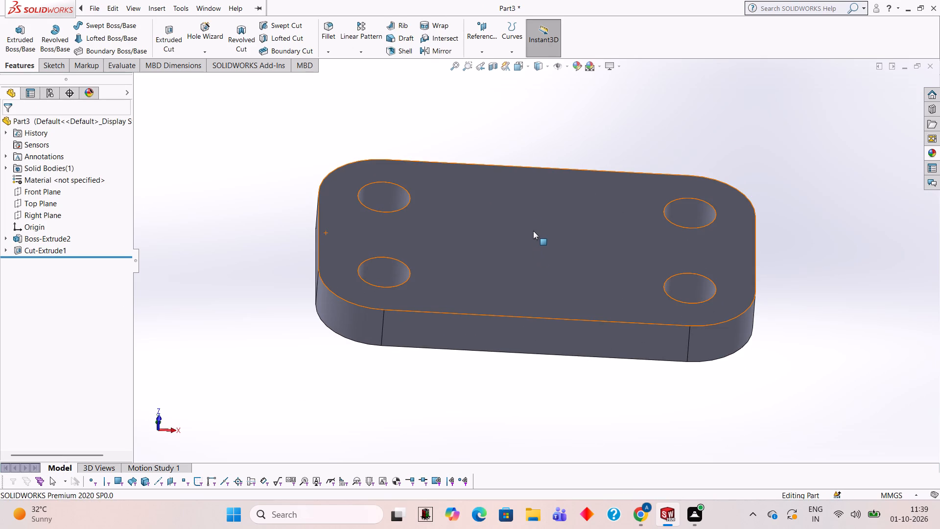
pyautogui.click(559, 238)
pyautogui.click(600, 215)
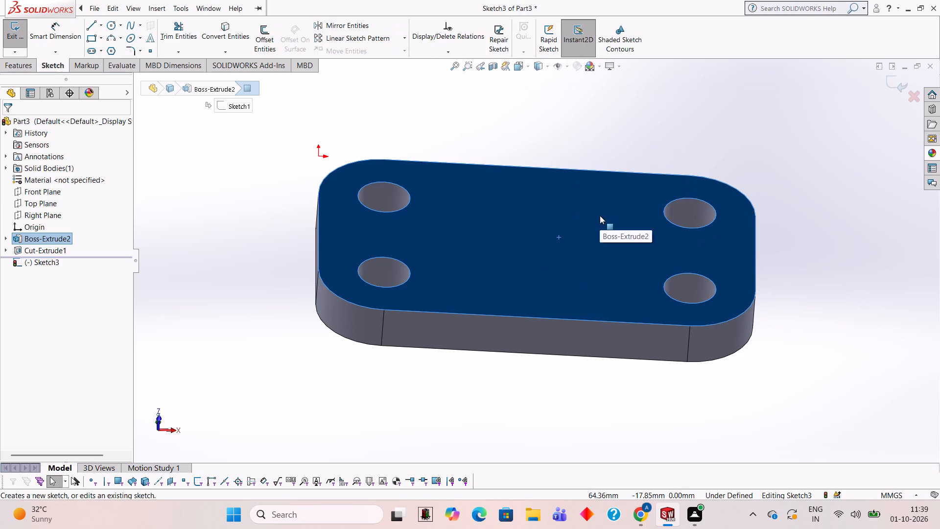
pyautogui.hotkey('ctrl', '8')
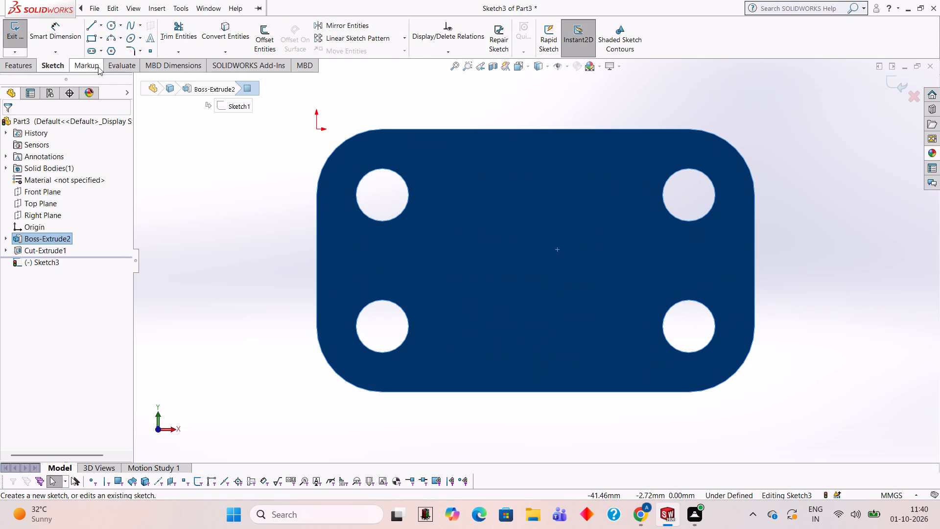
pyautogui.click(97, 27)
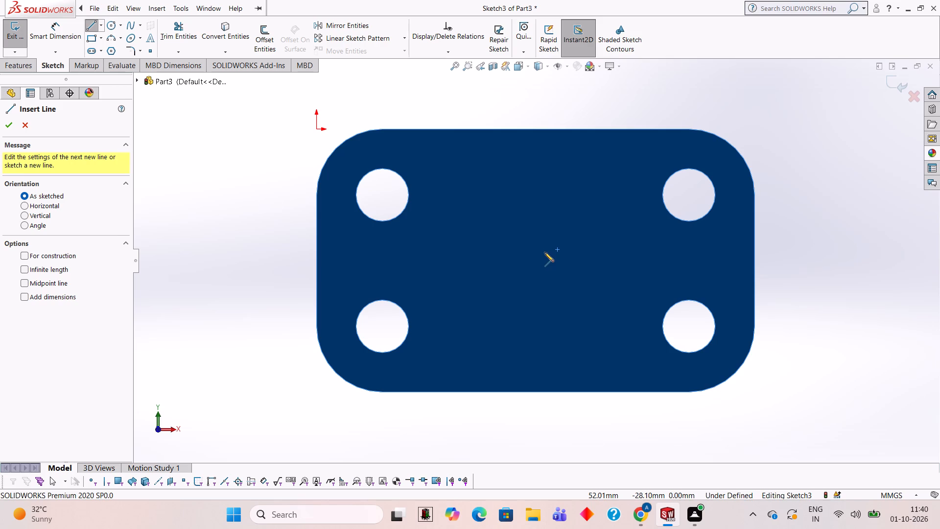
# Calculate 35 divided by 2 in Calculator and close it.
pyautogui.write('35')
pyautogui.write('/2')
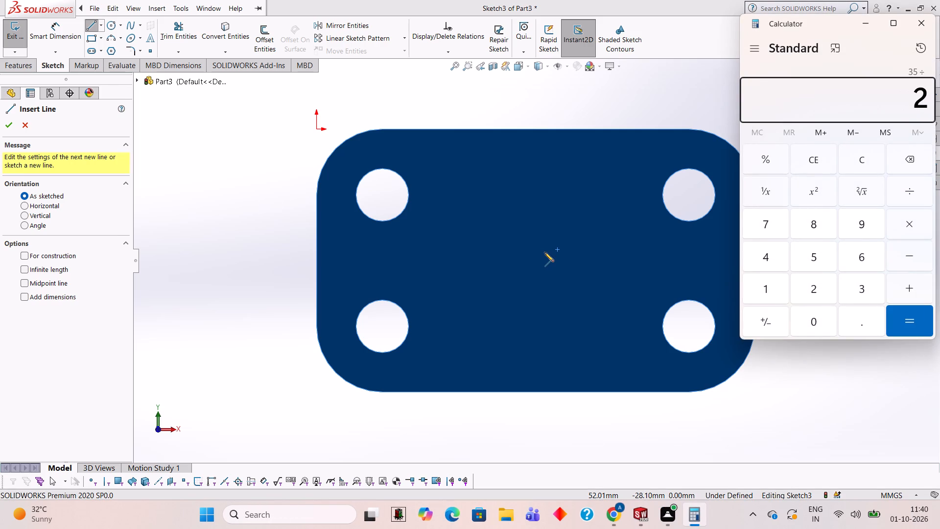
pyautogui.press('Return')
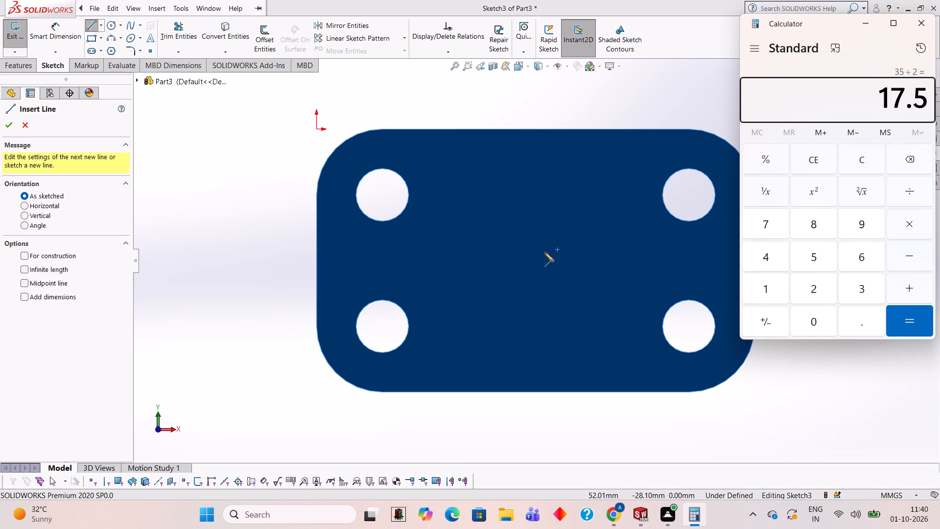
pyautogui.click(916, 25)
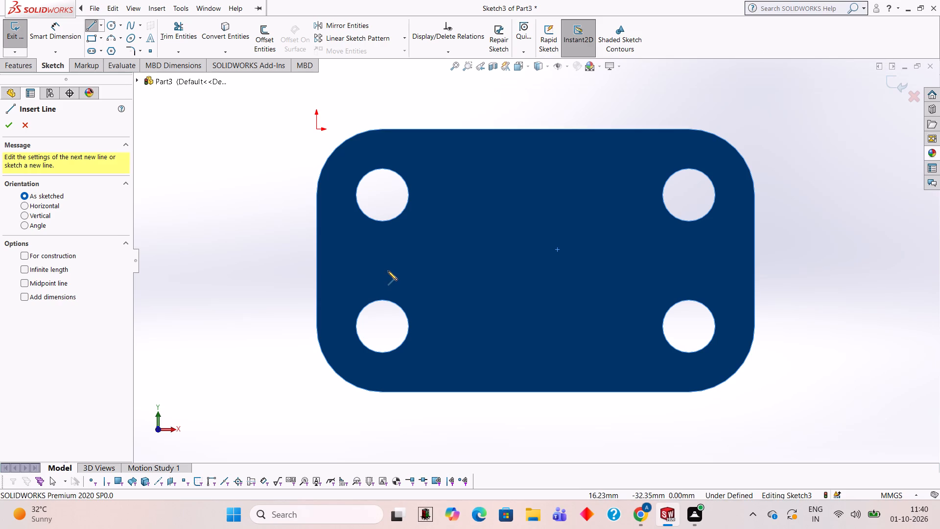
# Sketch a 17.5 mm horizontal line from the plate's centre towards the right, and a 35 mm line back left from its end.
pyautogui.click(88, 27)
pyautogui.click(88, 29)
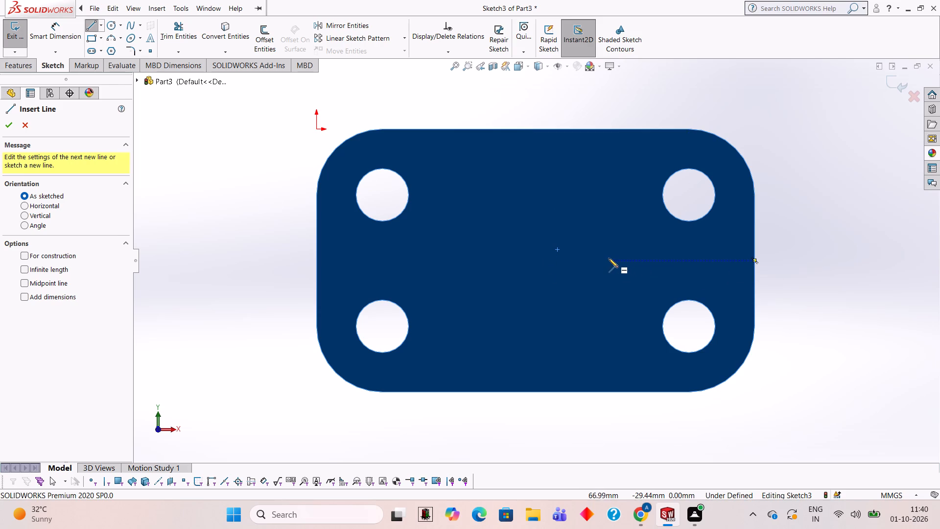
pyautogui.click(536, 260)
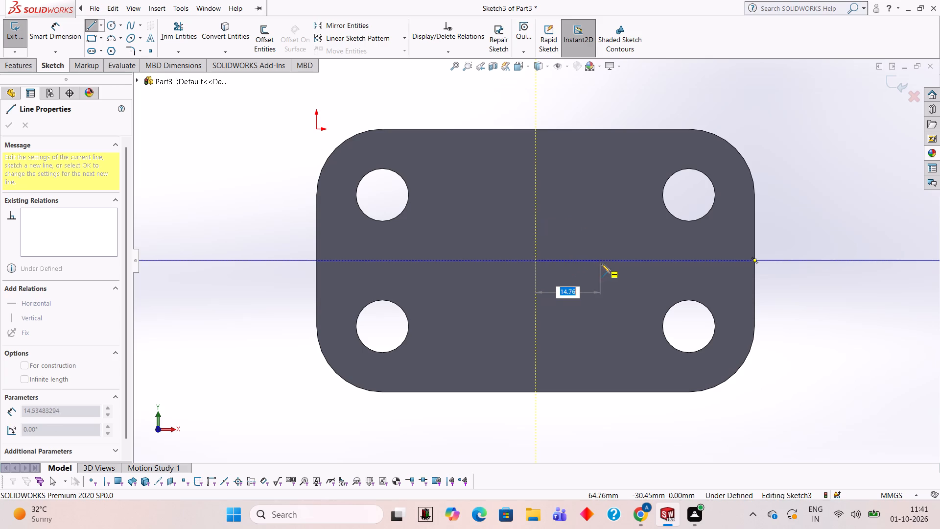
pyautogui.write('17.5')
pyautogui.press('Return')
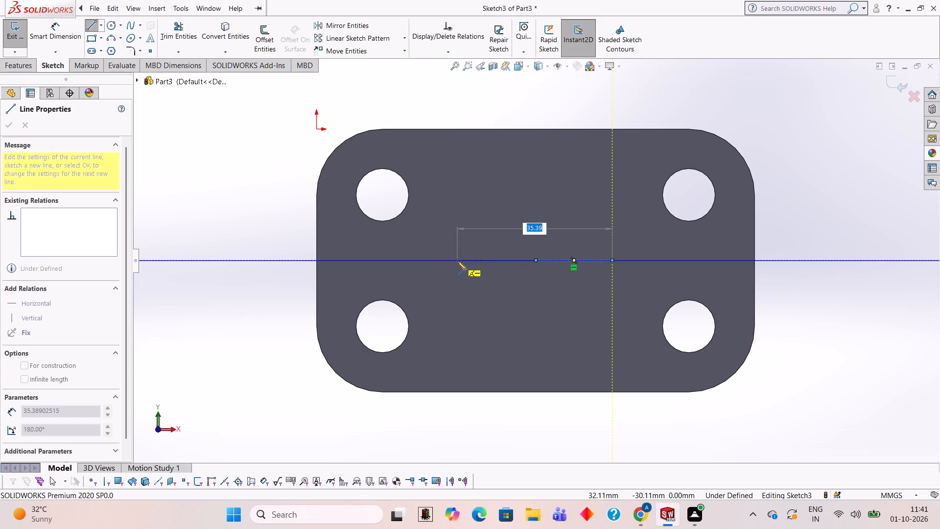
pyautogui.write('35')
pyautogui.press('Return')
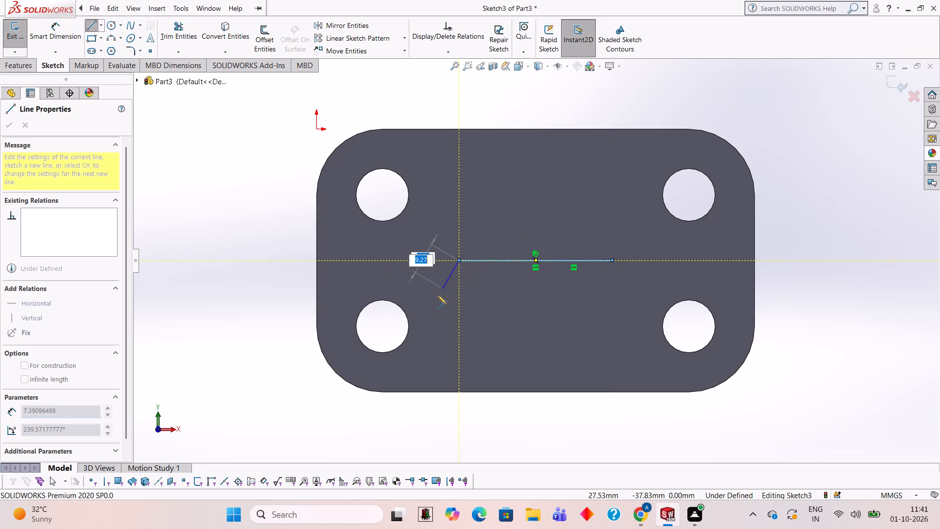
pyautogui.press('Escape')
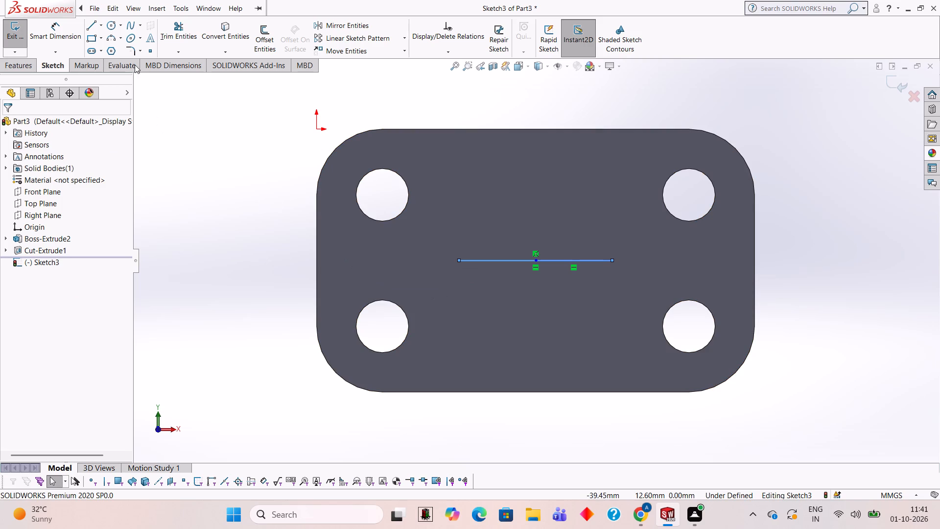
# Sketch a 28 mm diameter circle centred on each end of the 35 mm line, calculating 14 + 14 in Calculator.
pyautogui.click(113, 24)
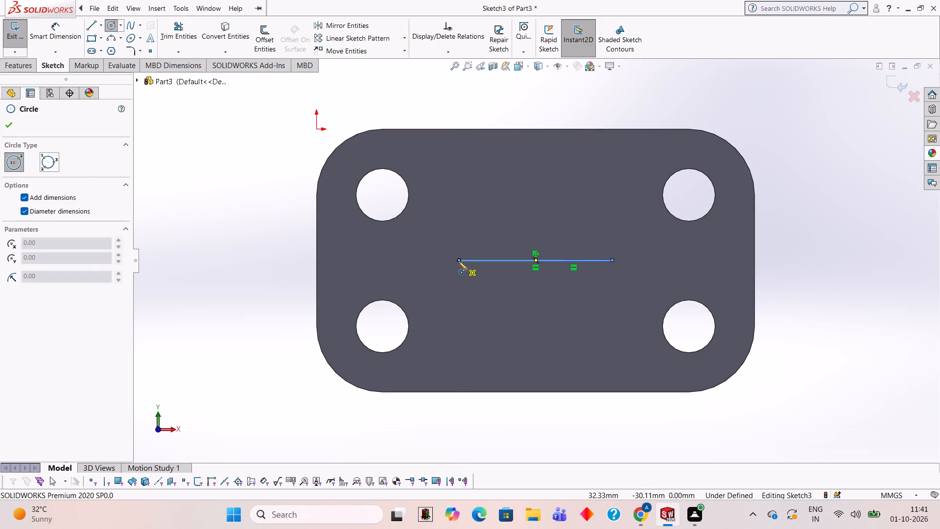
pyautogui.click(458, 261)
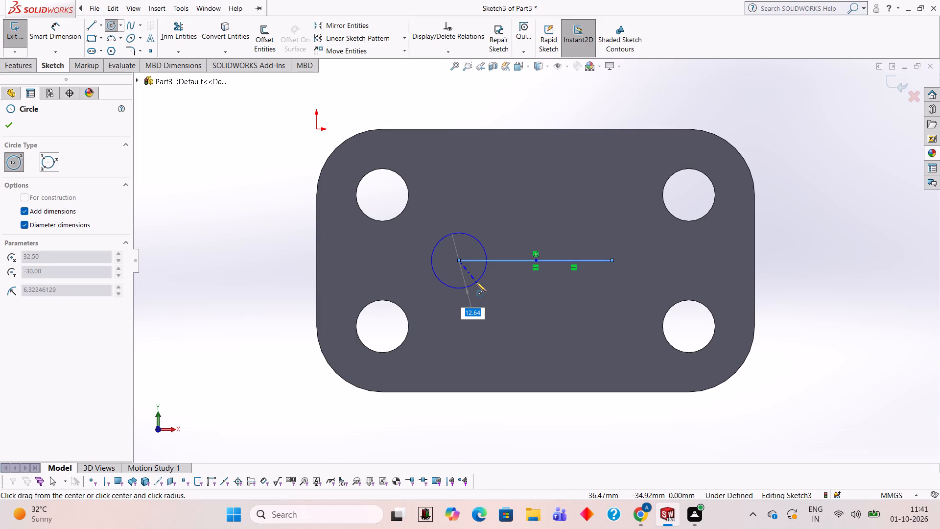
pyautogui.write('14+14')
pyautogui.press('Return')
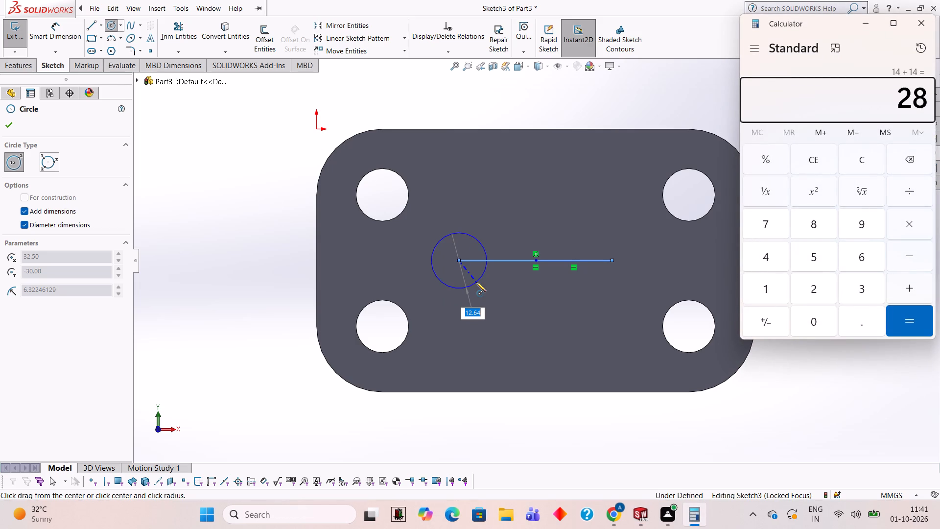
pyautogui.click(925, 30)
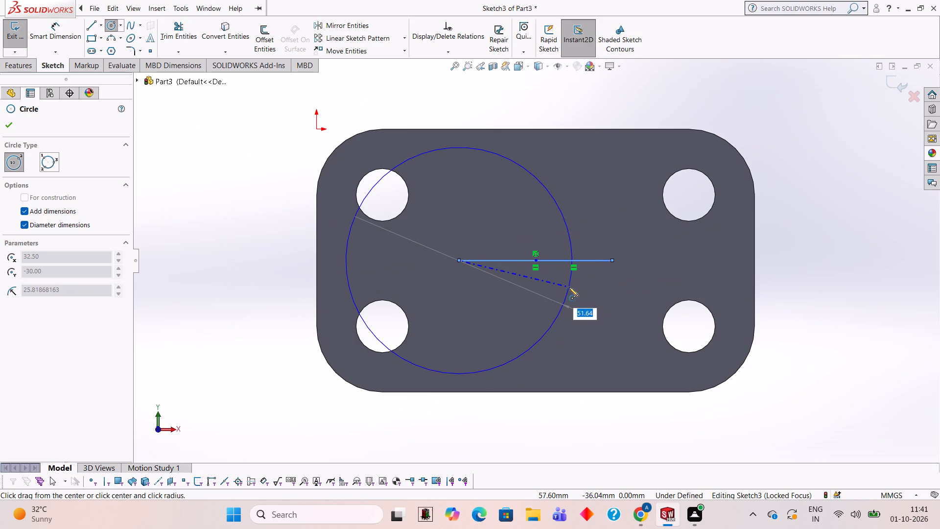
pyautogui.press('2')
pyautogui.press('8')
pyautogui.press('Return')
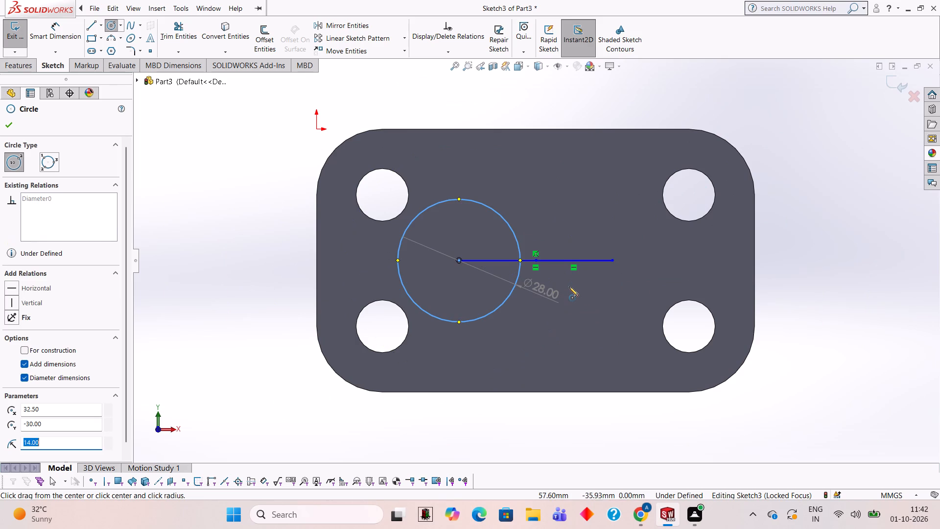
pyautogui.click(612, 260)
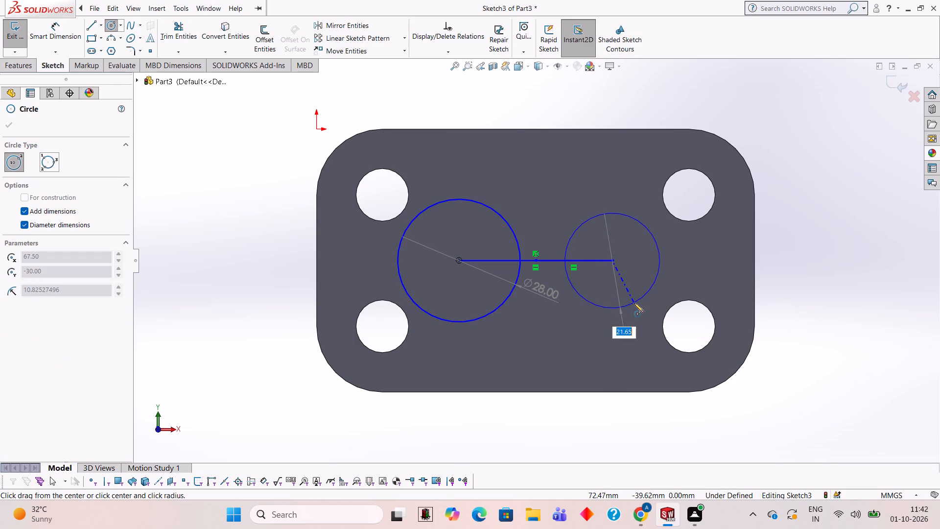
pyautogui.write('28')
pyautogui.press('Return')
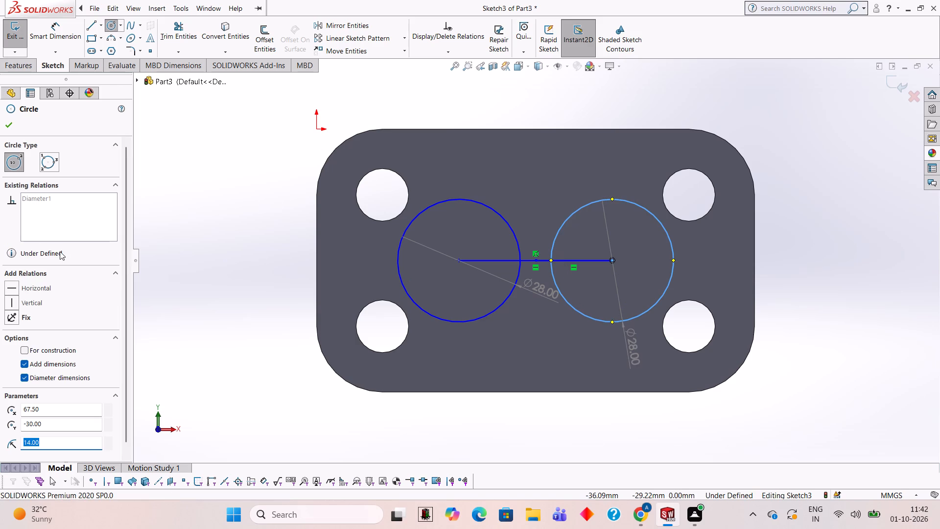
# Draw connected lines from the left circle's top to the right circle's top, down to its bottom, and back to the left circle's bottom.
pyautogui.click(90, 26)
pyautogui.click(458, 198)
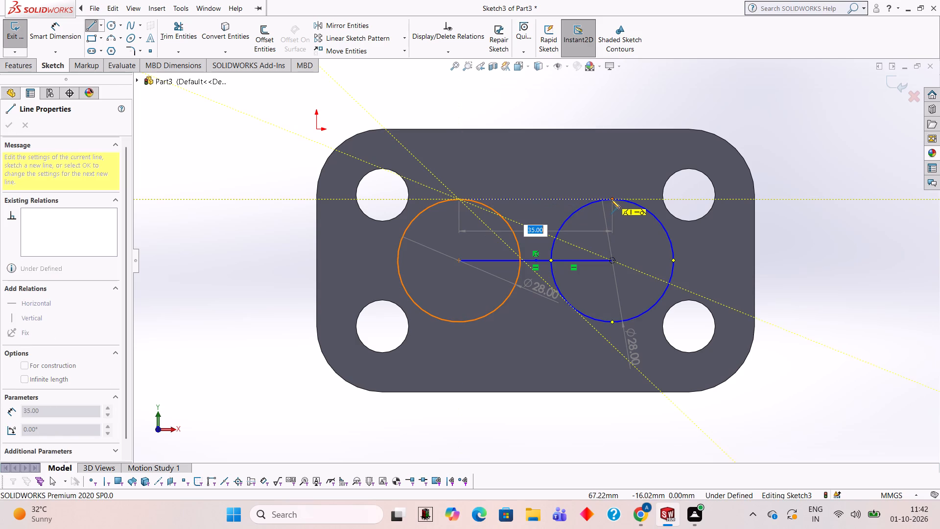
pyautogui.click(611, 199)
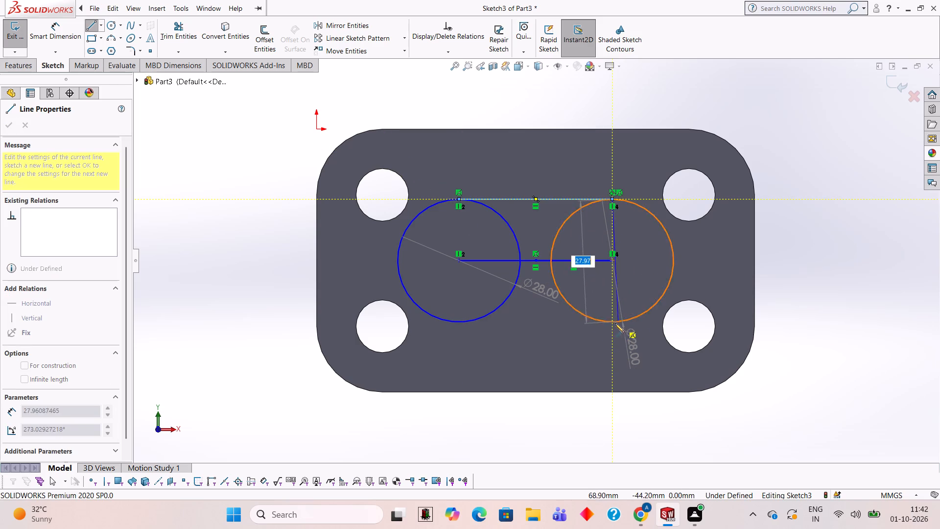
pyautogui.click(611, 321)
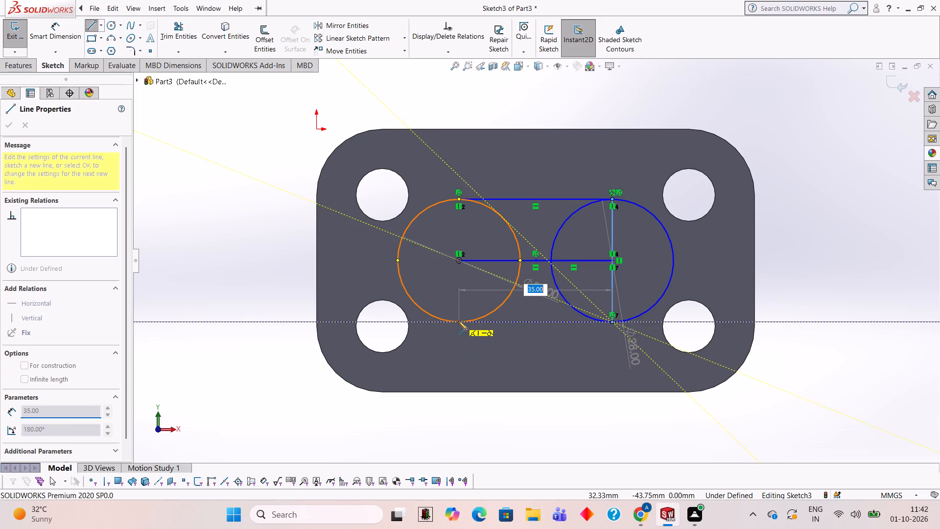
pyautogui.click(458, 321)
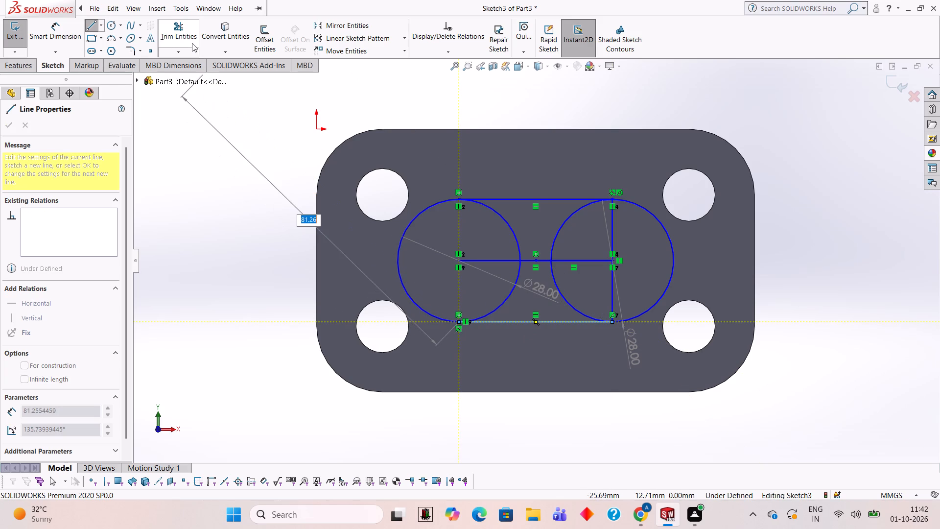
# Trim away the circles' inner arcs, the horizontal centre lines and the vertical line, leaving only the slot-shaped outline.
pyautogui.click(192, 43)
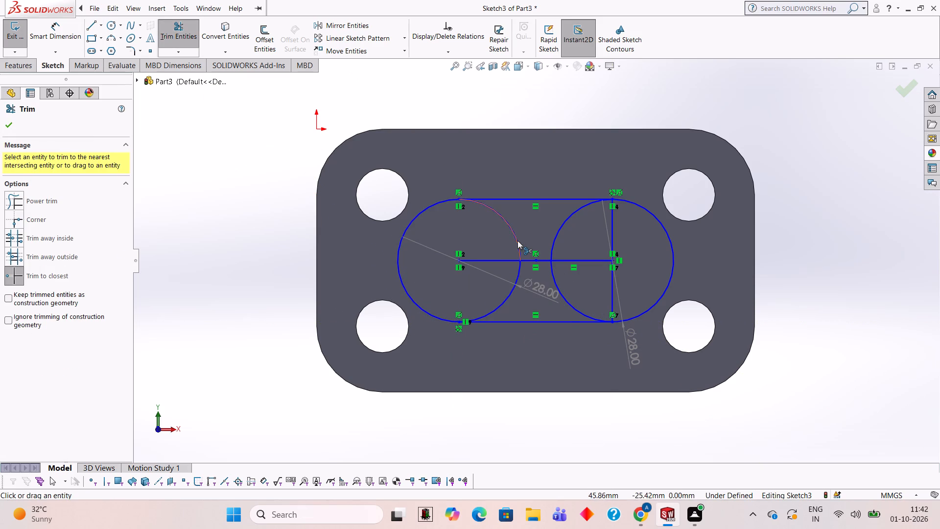
pyautogui.click(517, 240)
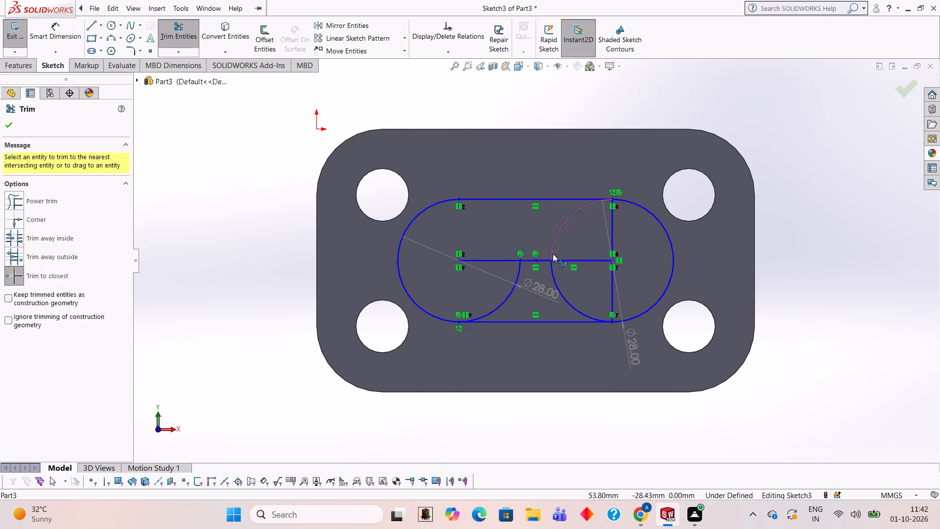
pyautogui.click(550, 249)
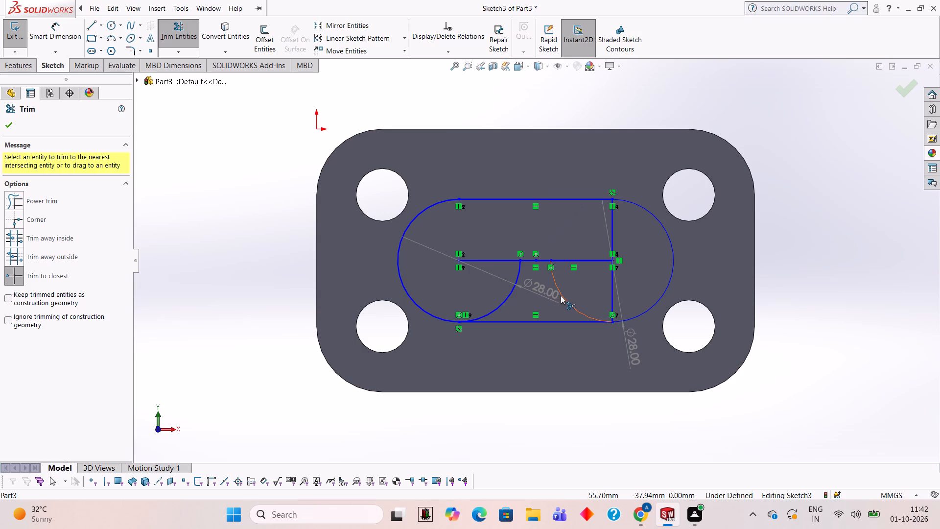
pyautogui.click(562, 295)
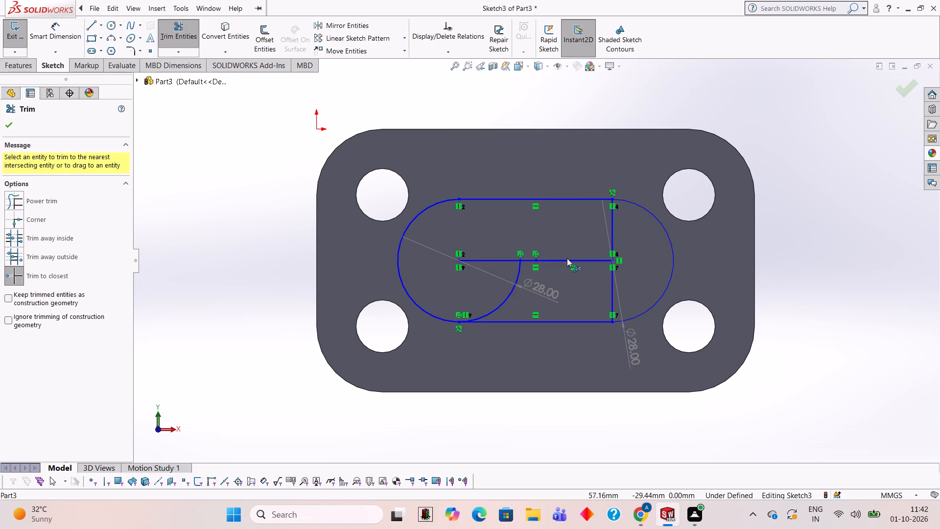
pyautogui.click(567, 258)
pyautogui.click(519, 266)
pyautogui.click(519, 263)
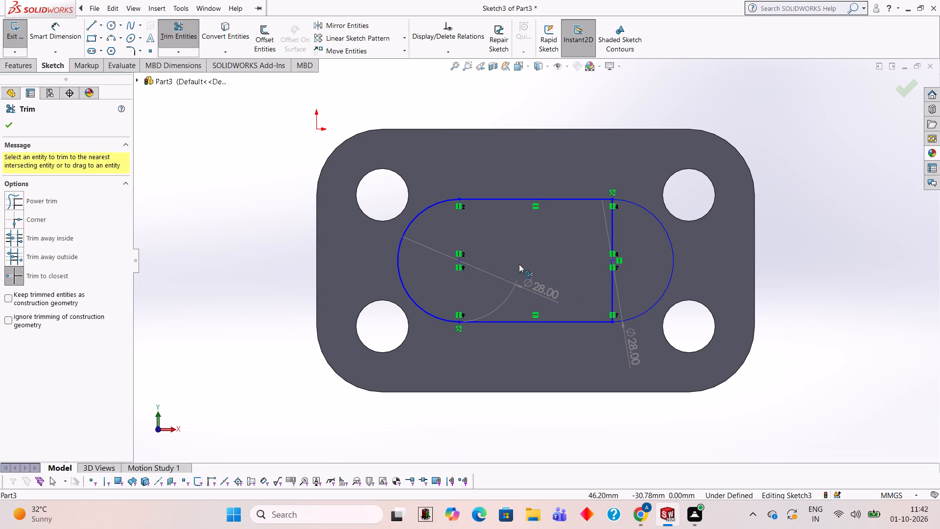
pyautogui.click(612, 301)
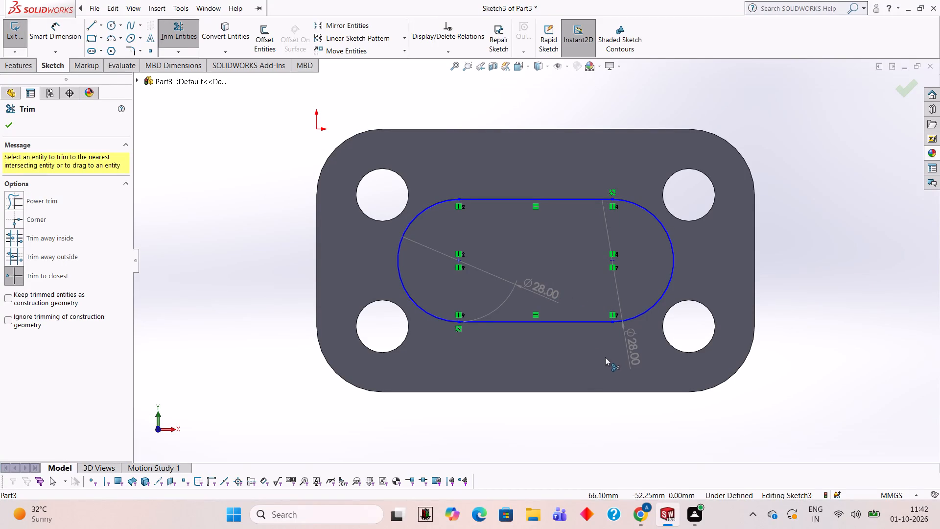
# Extrude the slot-shaped profile as a blind boss 20 mm outward from the plate's face, merged with the plate.
pyautogui.click(14, 70)
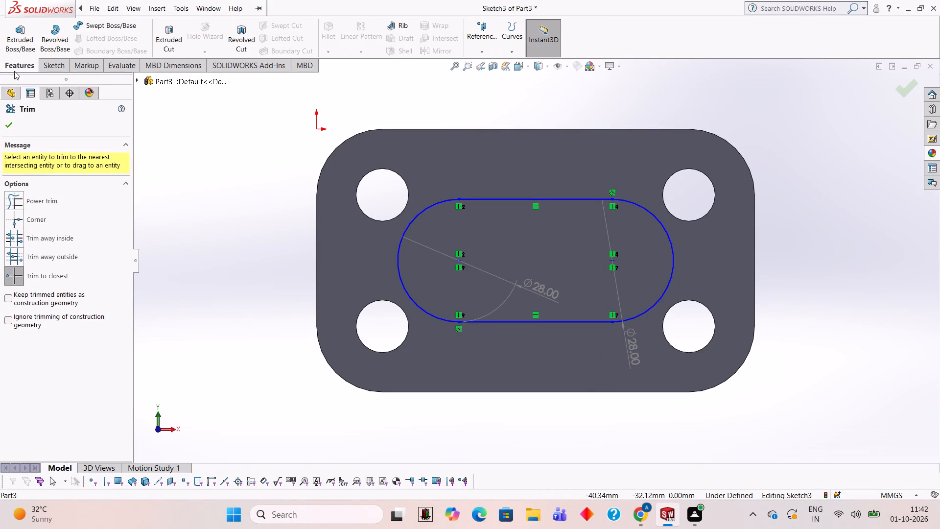
pyautogui.click(23, 24)
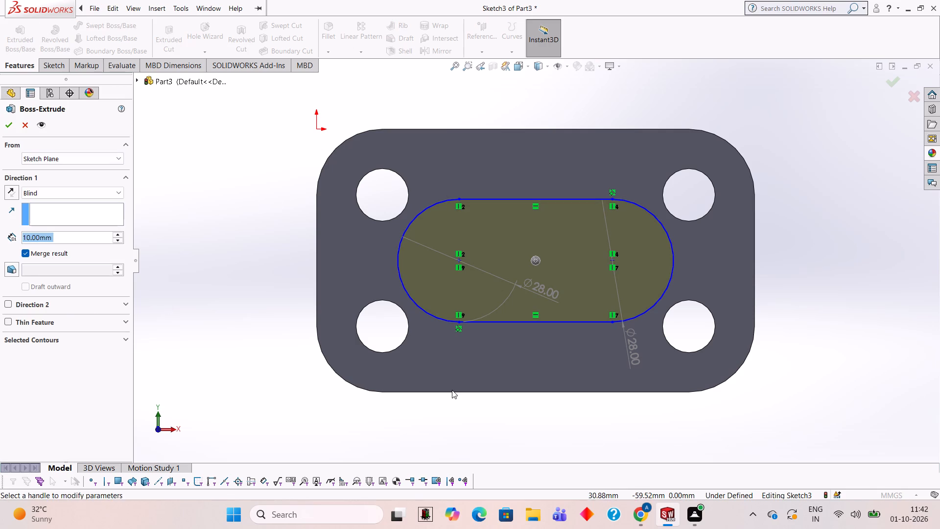
pyautogui.moveTo(471, 410); pyautogui.dragTo(467, 268, button='middle')
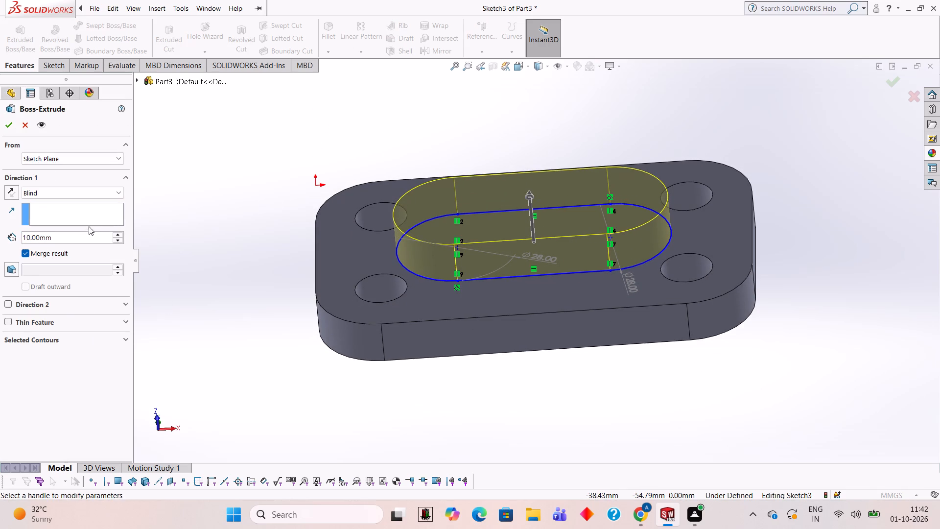
pyautogui.click(91, 235)
pyautogui.press('BackSpace')
pyautogui.press('BackSpace')
pyautogui.press('BackSpace')
pyautogui.press('BackSpace')
pyautogui.press('BackSpace')
pyautogui.press('BackSpace')
pyautogui.press('BackSpace')
pyautogui.press('BackSpace')
pyautogui.press('BackSpace')
pyautogui.press('BackSpace')
pyautogui.press('BackSpace')
pyautogui.press('BackSpace')
pyautogui.press('BackSpace')
pyautogui.press('BackSpace')
pyautogui.press('BackSpace')
pyautogui.press('BackSpace')
pyautogui.write('20')
pyautogui.press('Return')
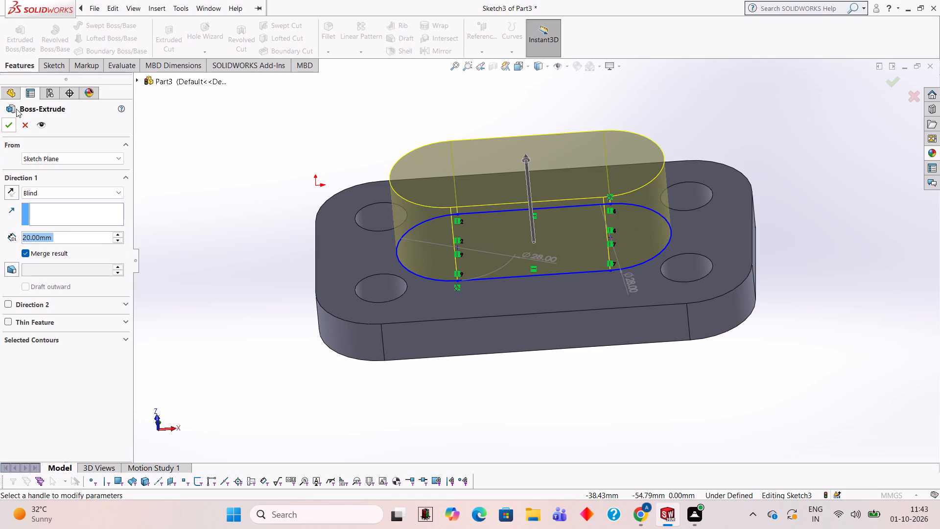
pyautogui.click(3, 131)
pyautogui.click(275, 230)
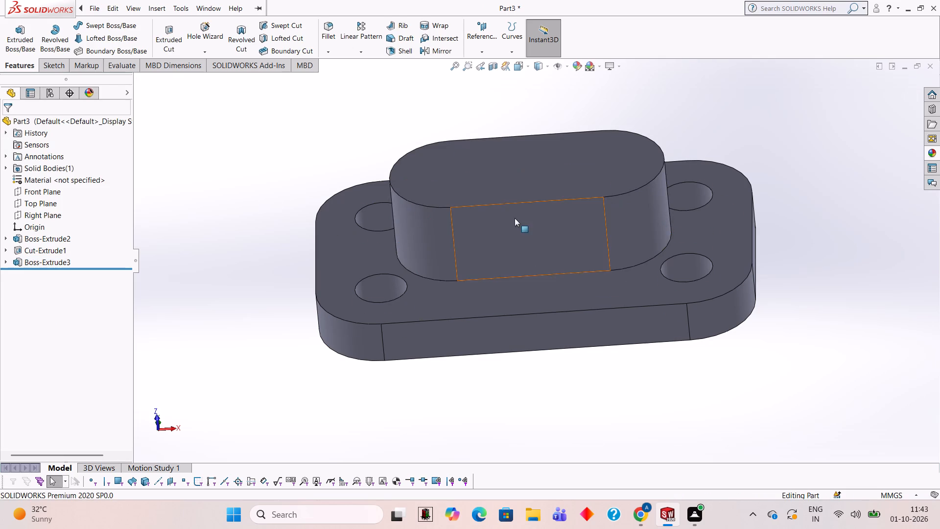
# Open a new sketch on the top face of the slot-shaped boss, viewed straight on.
pyautogui.moveTo(516, 213); pyautogui.dragTo(524, 348, button='middle')
pyautogui.scroll(-1, 532, 353)
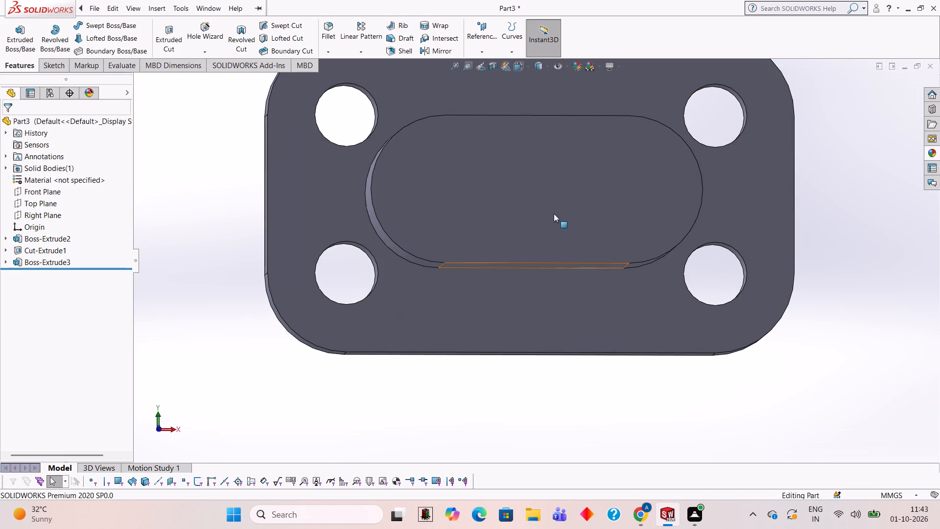
pyautogui.click(554, 213)
pyautogui.click(592, 189)
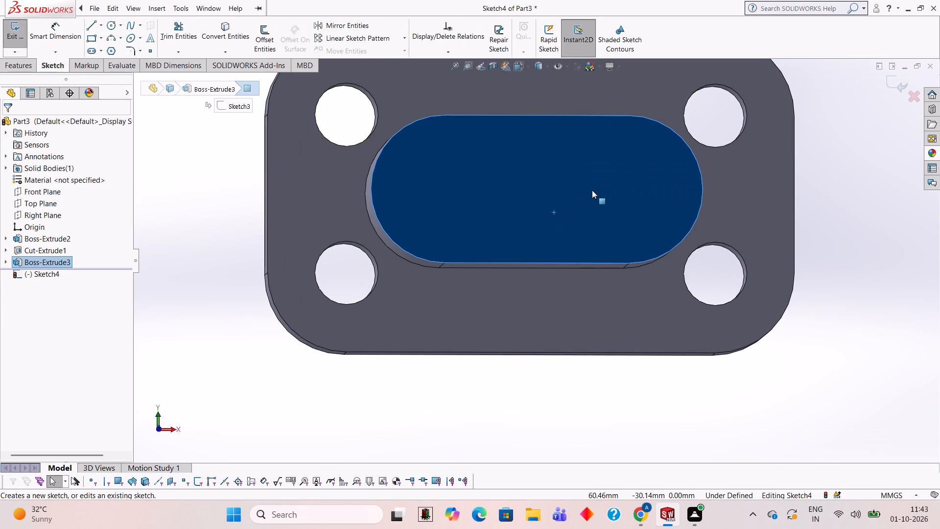
pyautogui.hotkey('ctrl', '8')
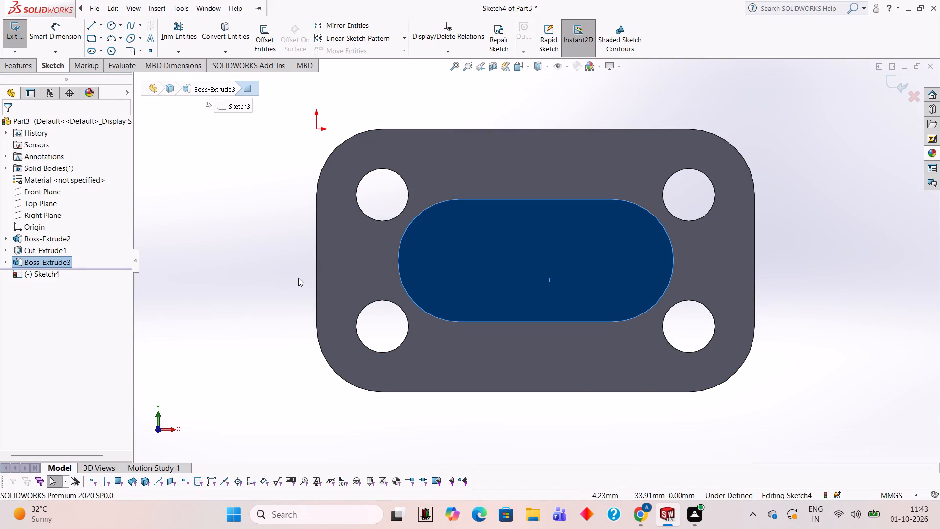
# Calculate 25 divided by 2 in Calculator.
pyautogui.write('25/2')
pyautogui.press('Return')
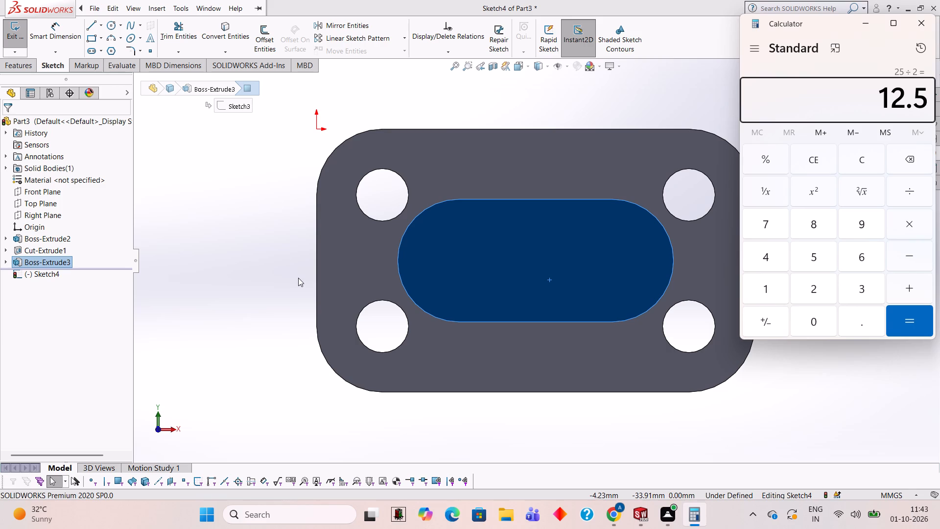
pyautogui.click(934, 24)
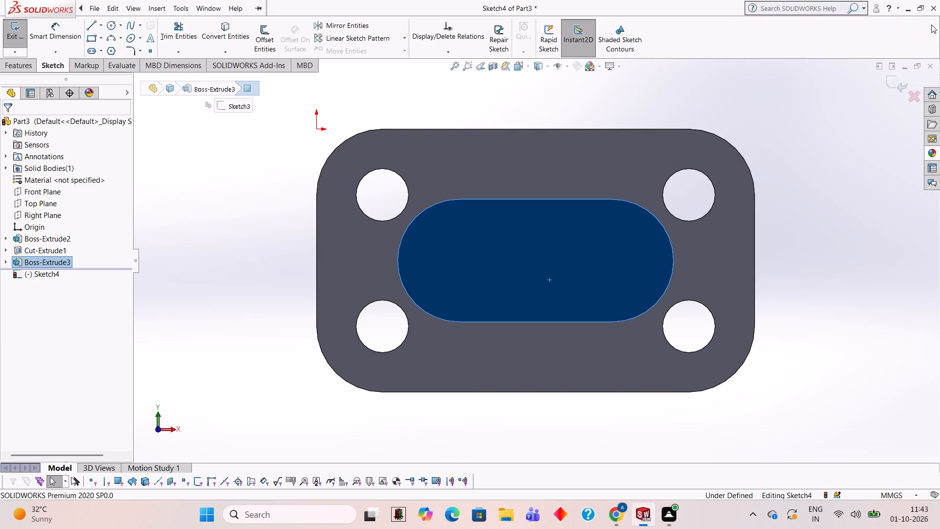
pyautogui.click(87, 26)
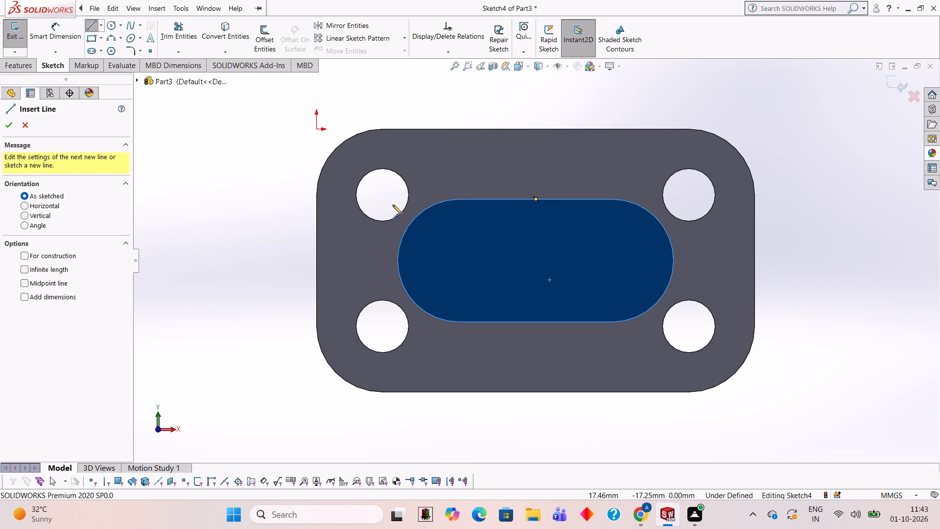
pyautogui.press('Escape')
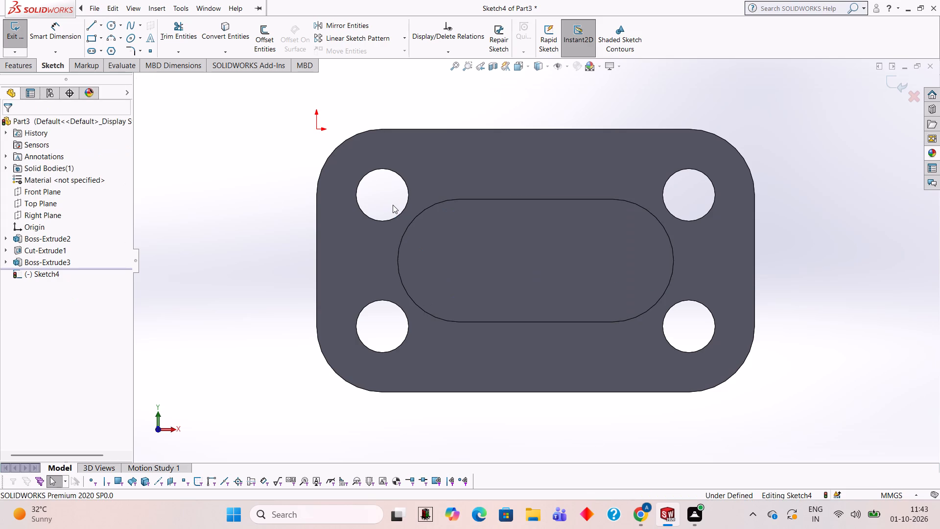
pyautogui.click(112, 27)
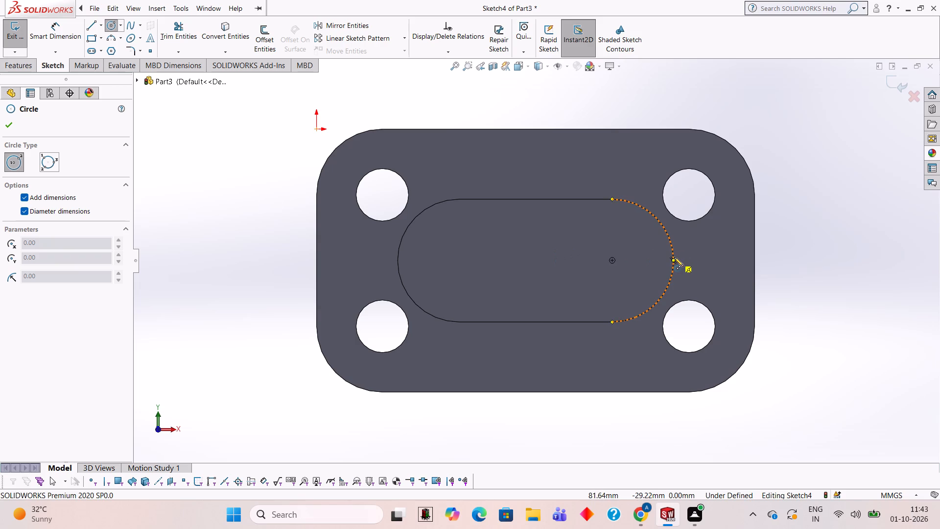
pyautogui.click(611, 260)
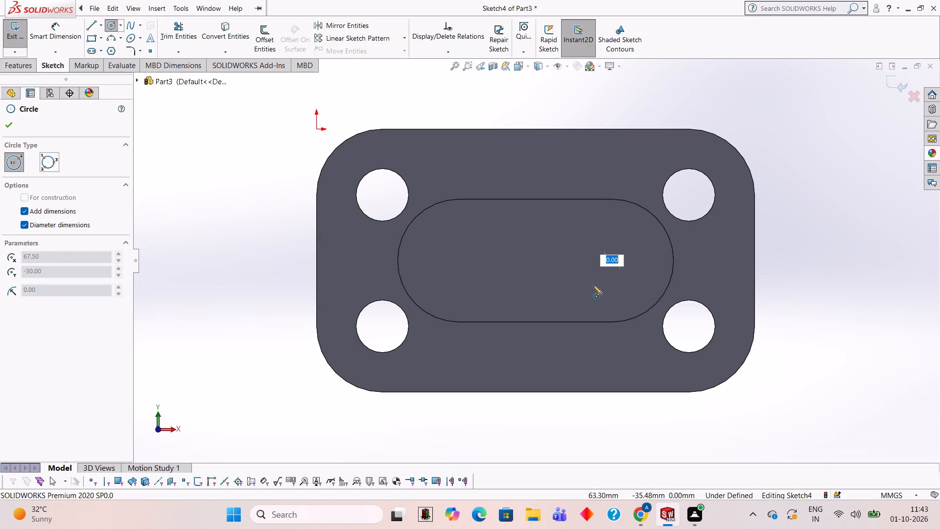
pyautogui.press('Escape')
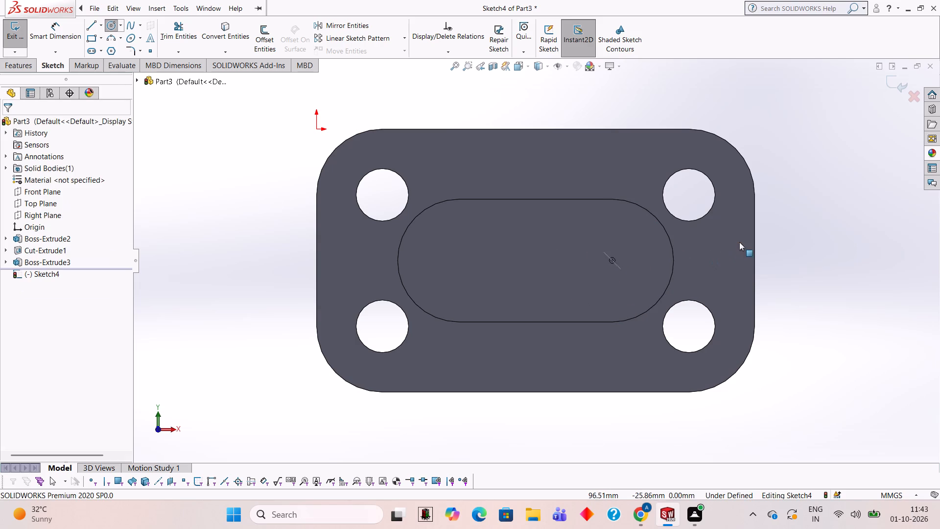
# Sketch a 14 mm diameter circle centred on the boss's right end arc, working out 7 + 7 in Calculator for the diameter.
pyautogui.click(113, 24)
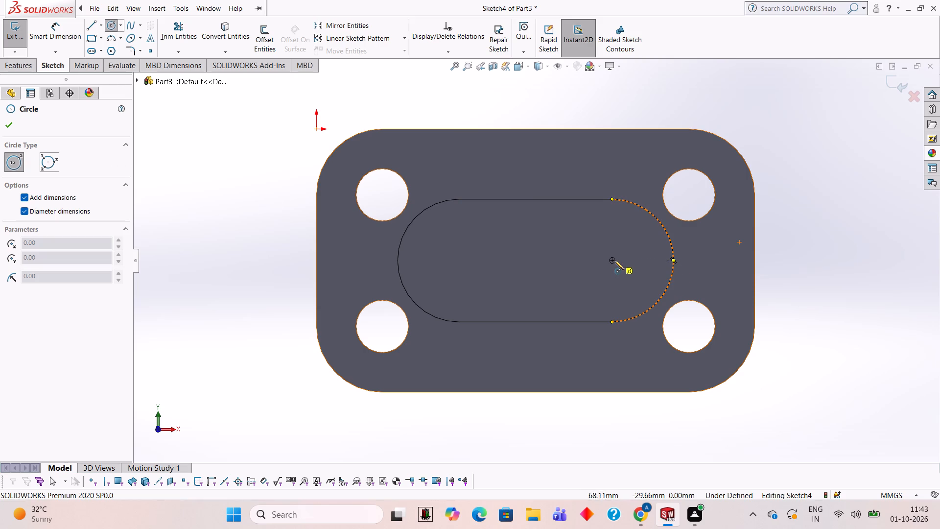
pyautogui.click(611, 260)
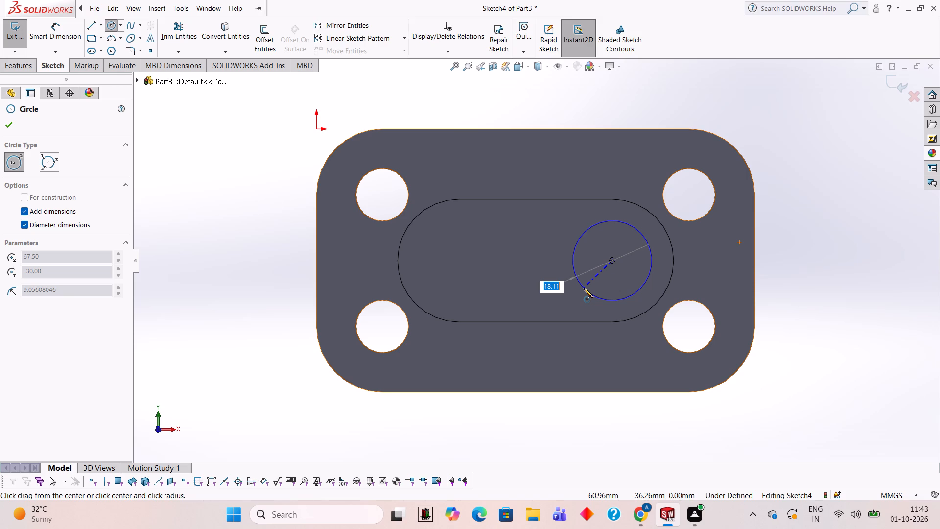
pyautogui.write('7+77')
pyautogui.press('Return')
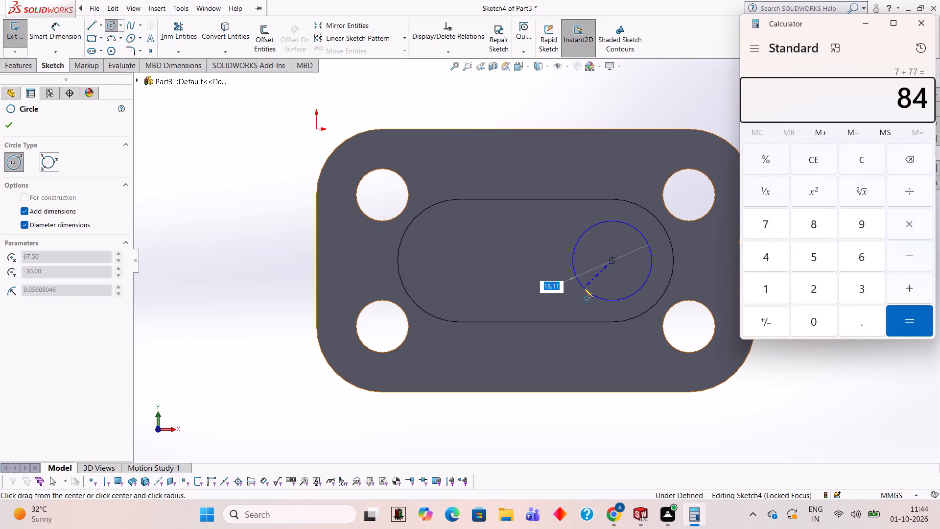
pyautogui.press('BackSpace')
pyautogui.press('Delete')
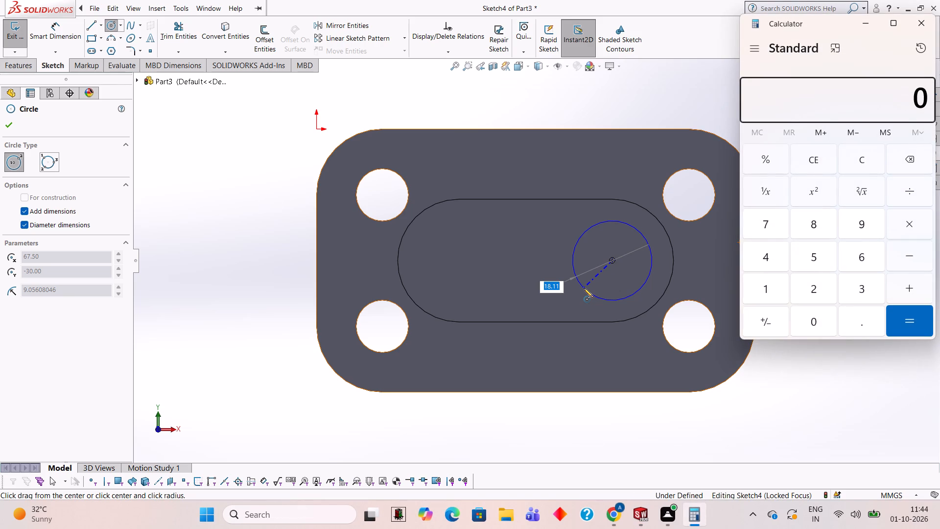
pyautogui.write('7+7')
pyautogui.press('Return')
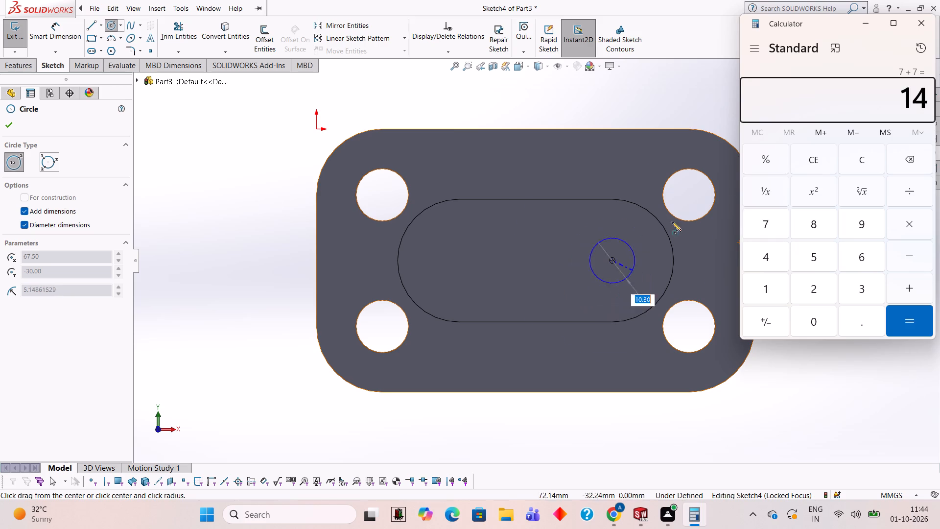
pyautogui.click(923, 25)
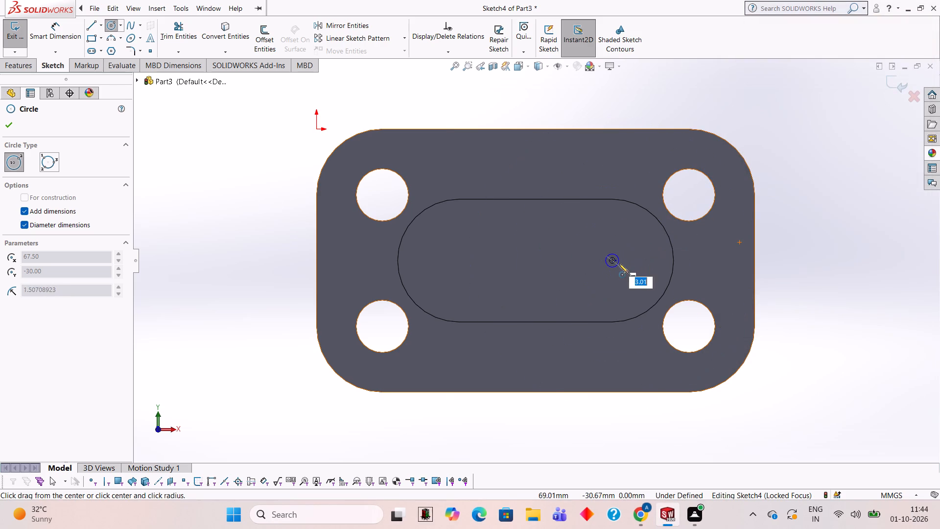
pyautogui.write('14')
pyautogui.press('Return')
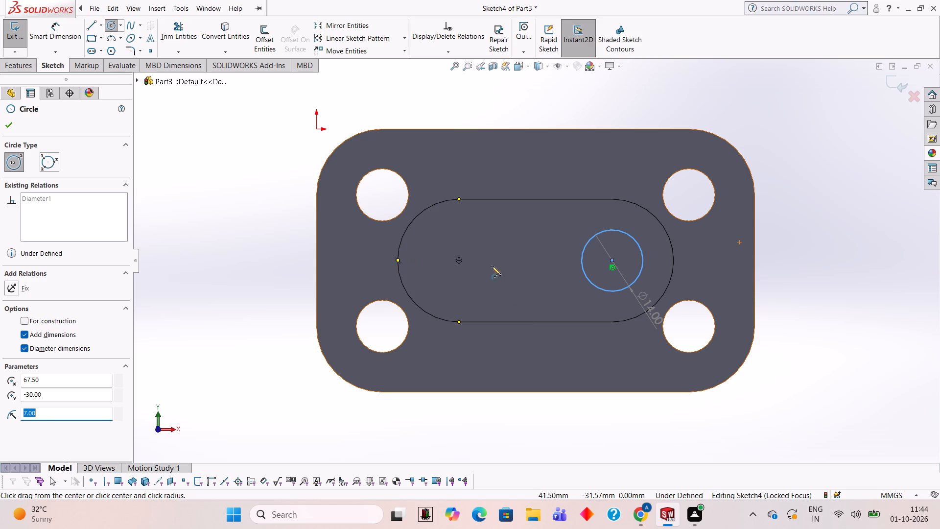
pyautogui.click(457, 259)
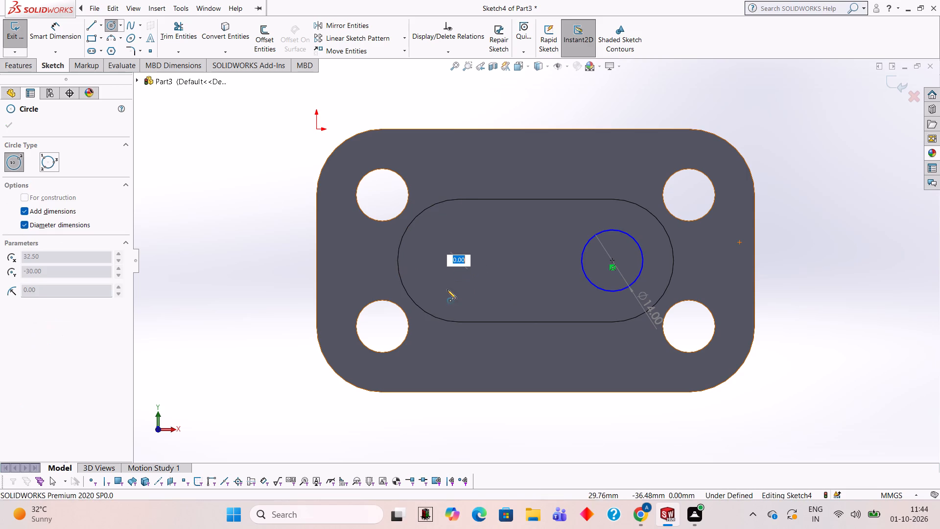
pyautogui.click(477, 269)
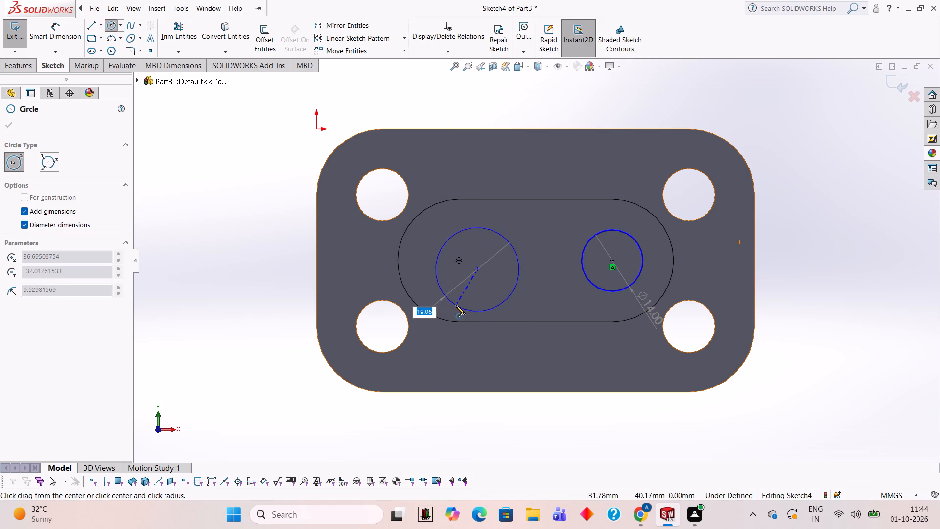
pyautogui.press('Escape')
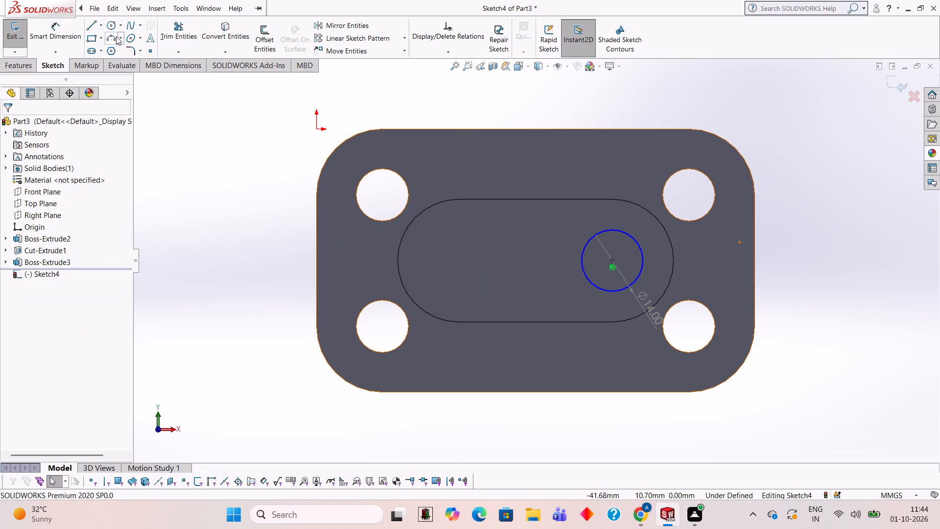
# Sketch a second 14 mm diameter circle centred on the boss's left end arc.
pyautogui.click(114, 29)
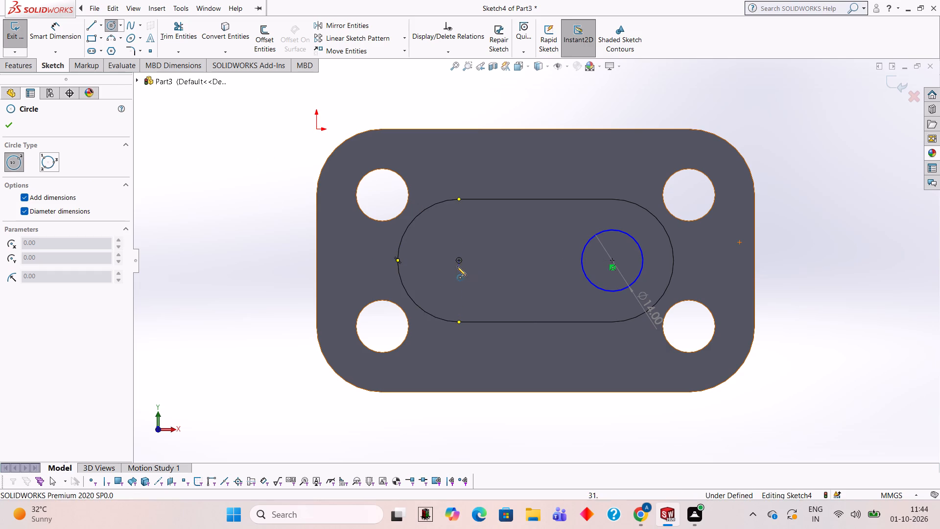
pyautogui.click(458, 261)
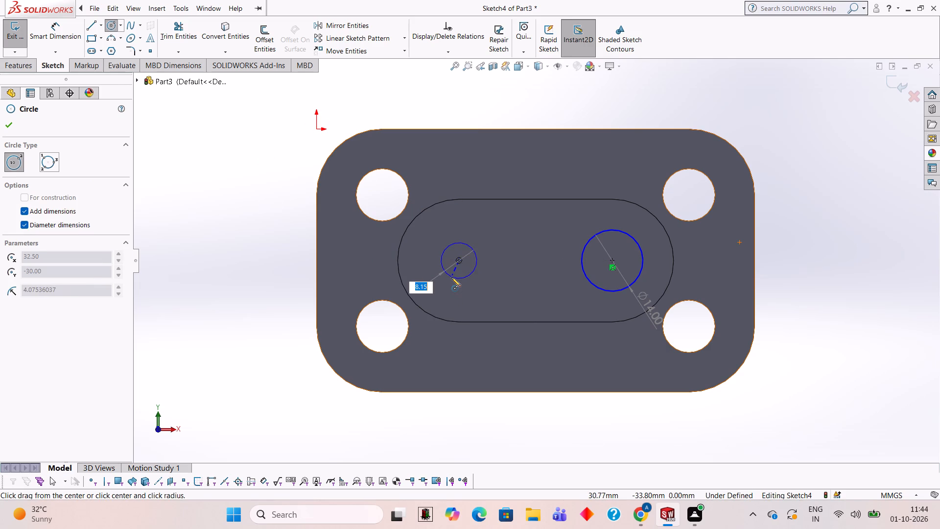
pyautogui.write('14')
pyautogui.press('Return')
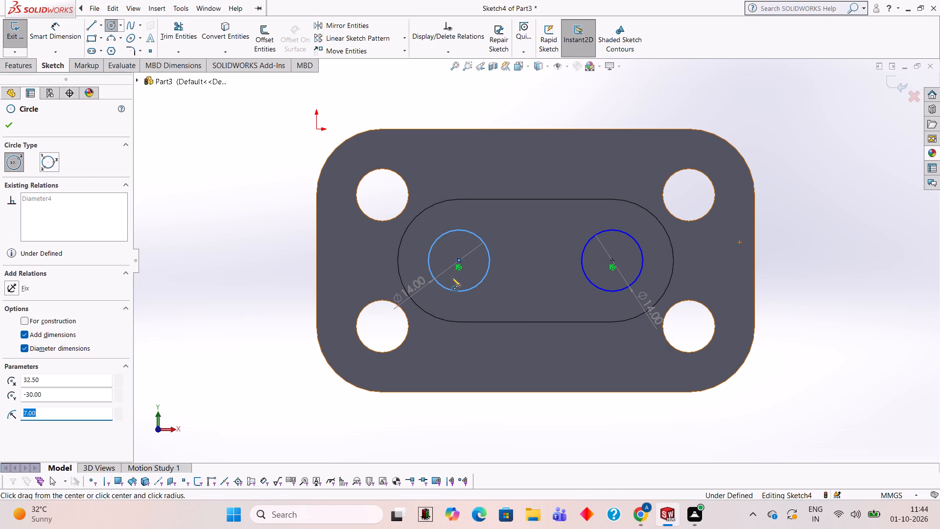
# Draw connected lines joining the circles' top points, running down the right circle's vertical diameter and back to the left circle's bottom point.
pyautogui.click(94, 31)
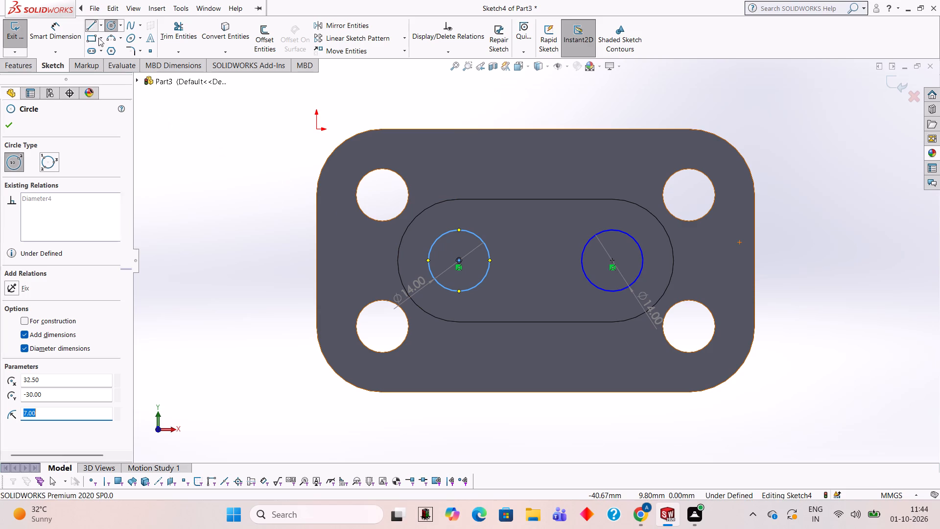
pyautogui.click(459, 229)
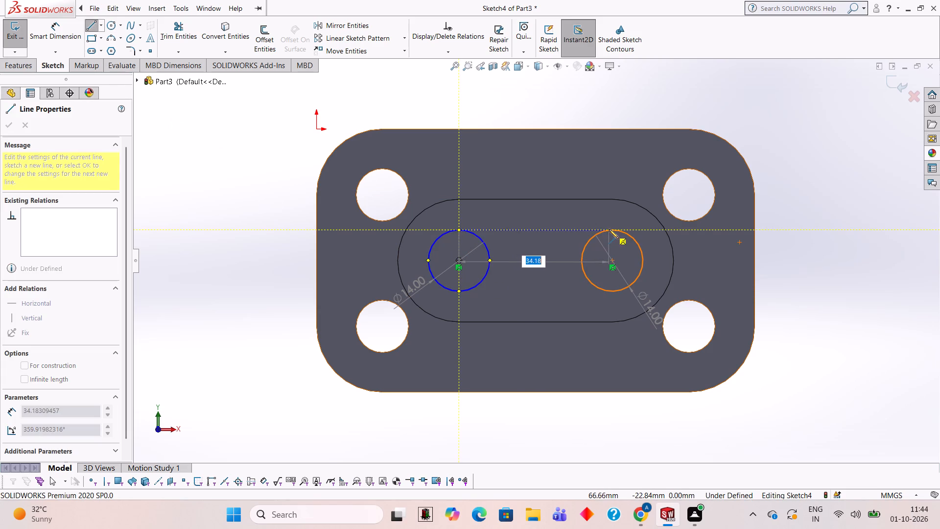
pyautogui.click(611, 229)
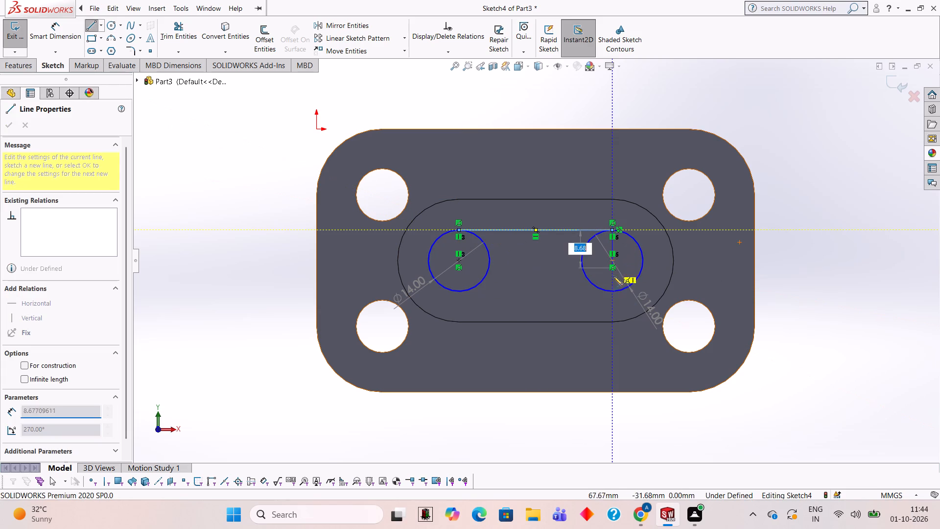
pyautogui.click(611, 291)
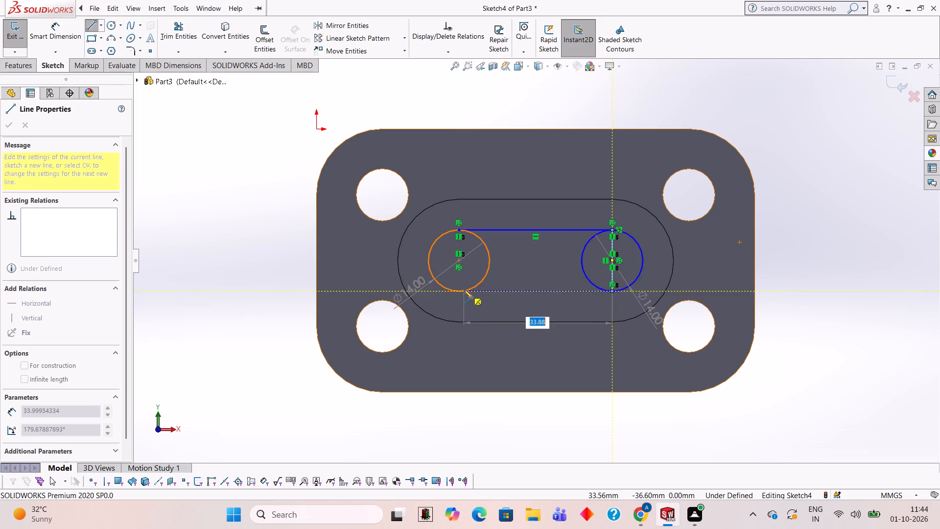
pyautogui.click(458, 289)
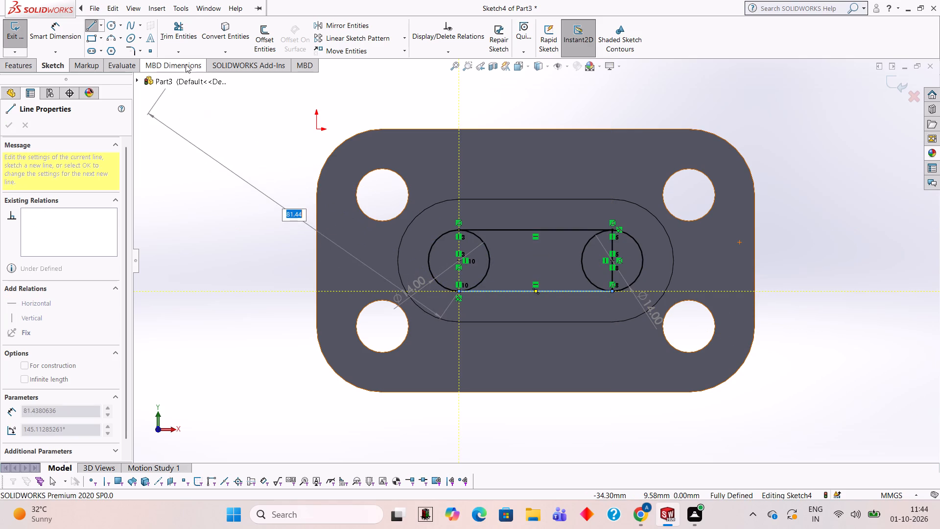
# Trim away both circles' inner arcs and the vertical line, leaving a closed slot outline inside the boss.
pyautogui.click(185, 44)
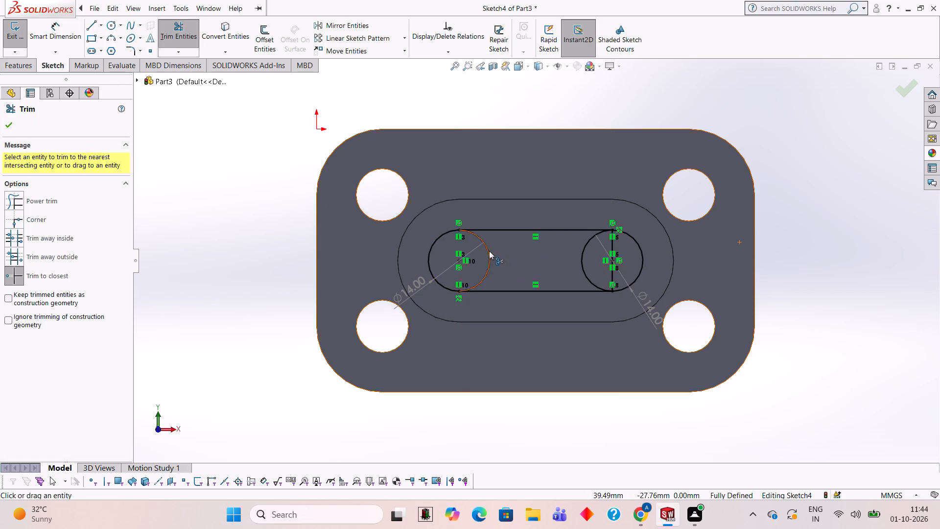
pyautogui.click(489, 250)
pyautogui.click(583, 256)
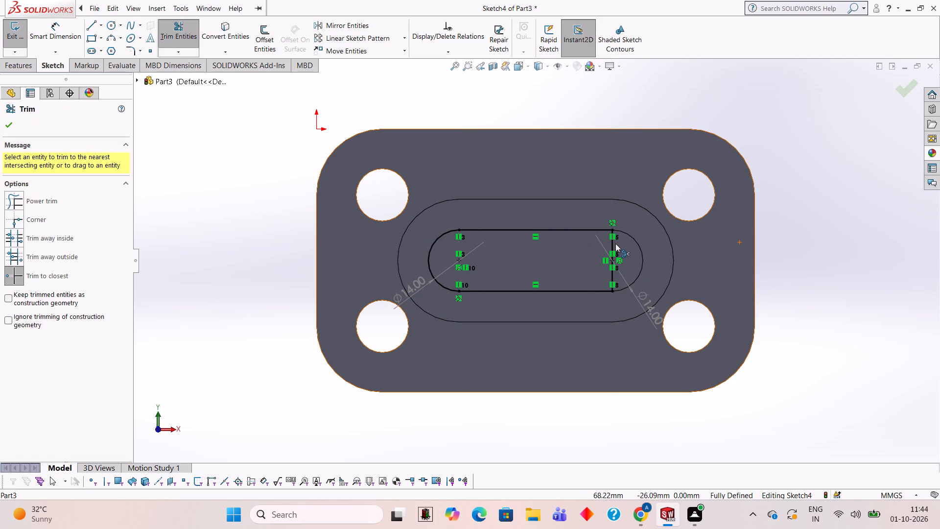
pyautogui.click(610, 242)
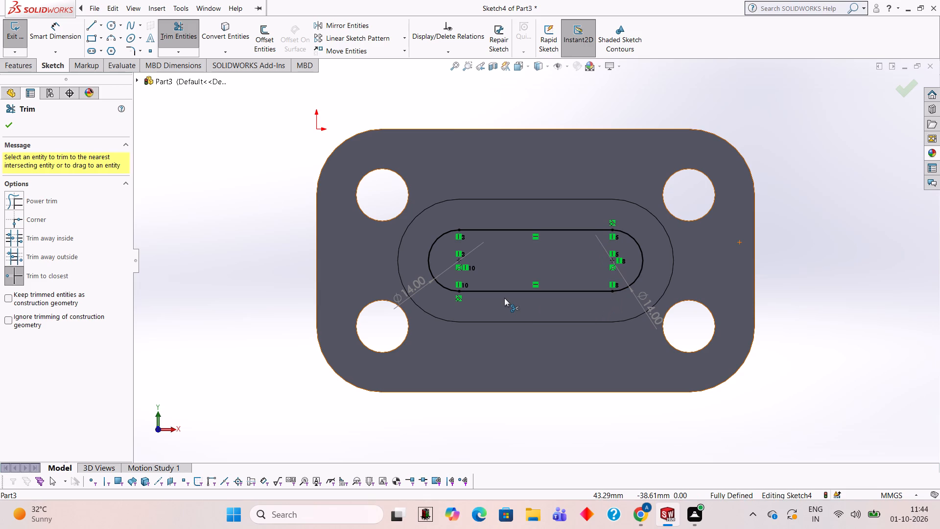
# Cut-extrude the slot outline as a blind cut 20 mm deep down into the boss.
pyautogui.click(35, 63)
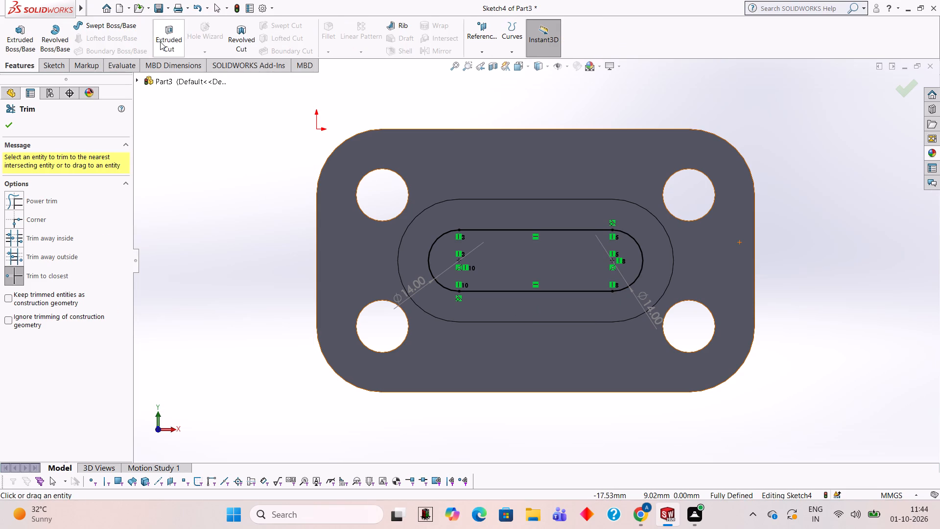
pyautogui.click(160, 41)
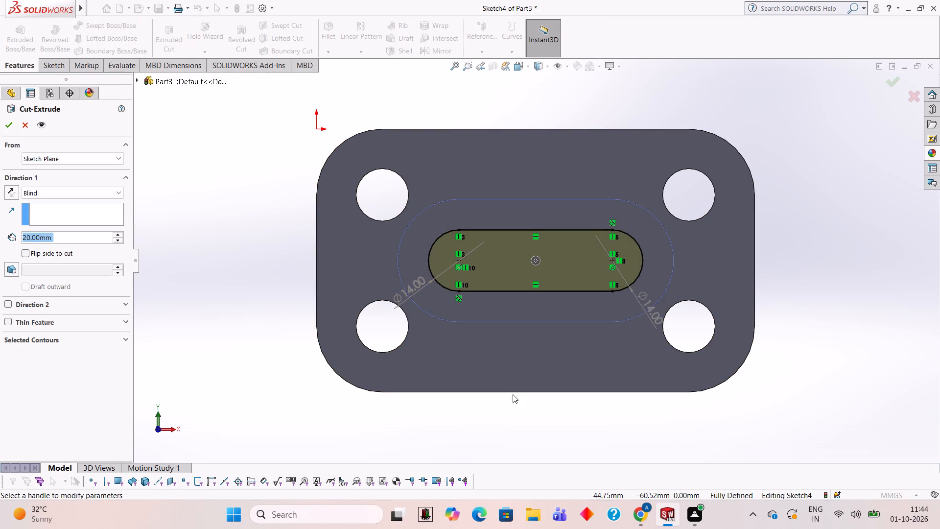
pyautogui.moveTo(512, 397); pyautogui.dragTo(511, 236, button='middle')
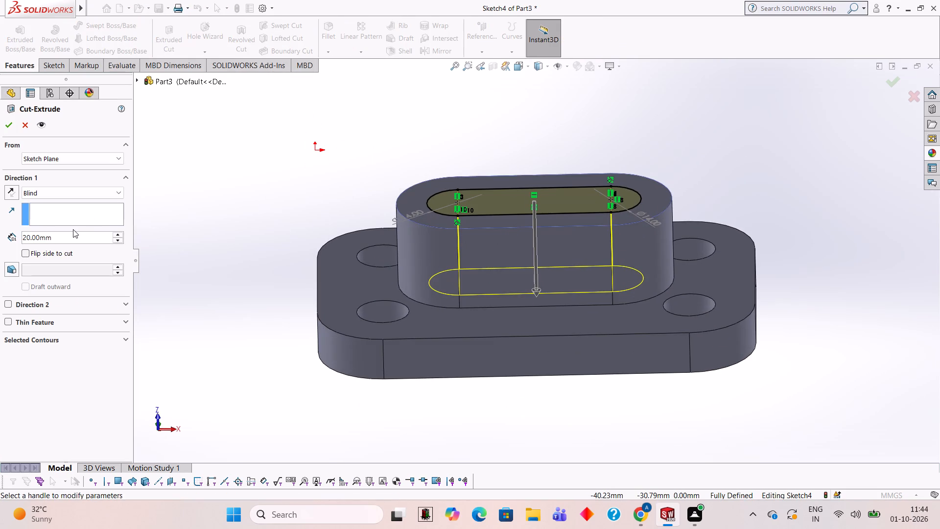
pyautogui.click(74, 238)
pyautogui.click(5, 117)
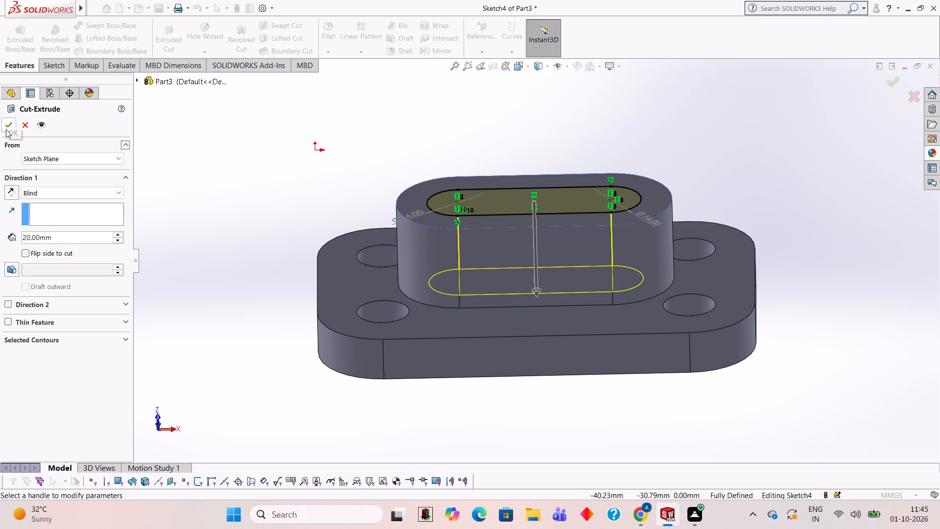
pyautogui.click(6, 128)
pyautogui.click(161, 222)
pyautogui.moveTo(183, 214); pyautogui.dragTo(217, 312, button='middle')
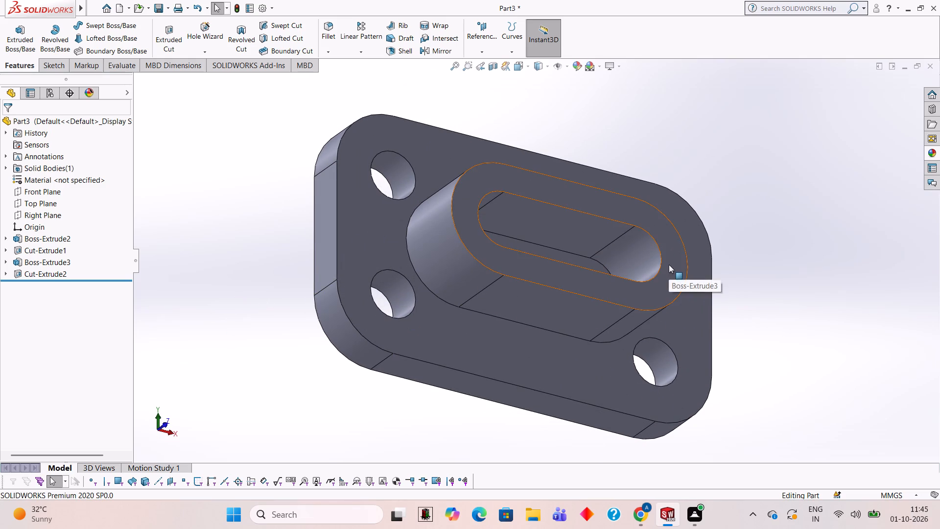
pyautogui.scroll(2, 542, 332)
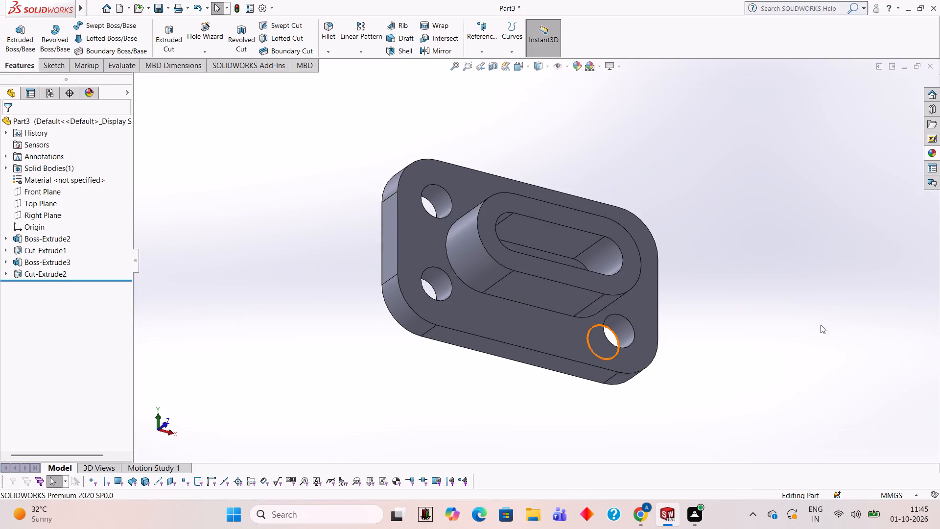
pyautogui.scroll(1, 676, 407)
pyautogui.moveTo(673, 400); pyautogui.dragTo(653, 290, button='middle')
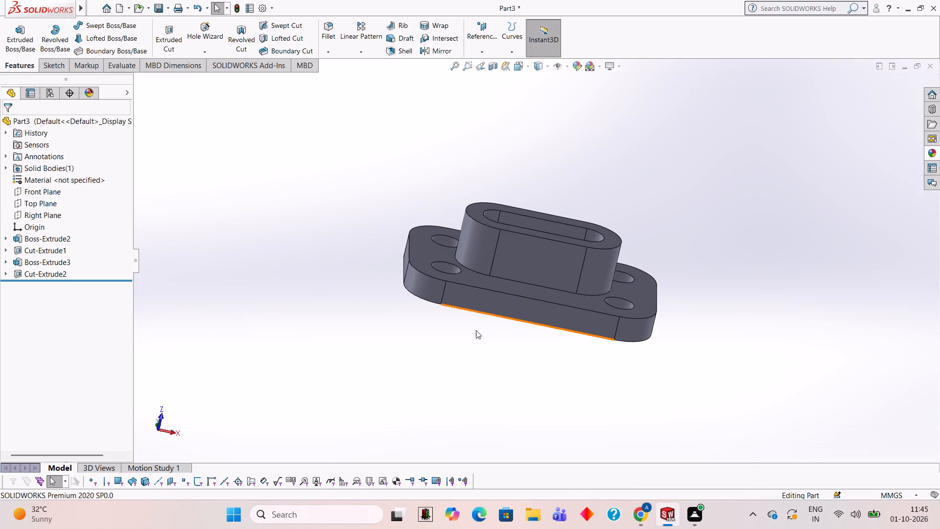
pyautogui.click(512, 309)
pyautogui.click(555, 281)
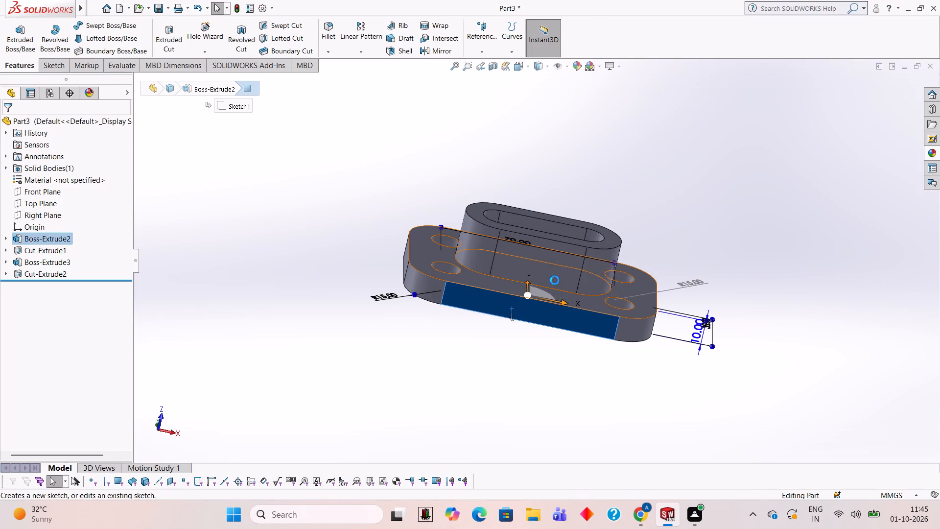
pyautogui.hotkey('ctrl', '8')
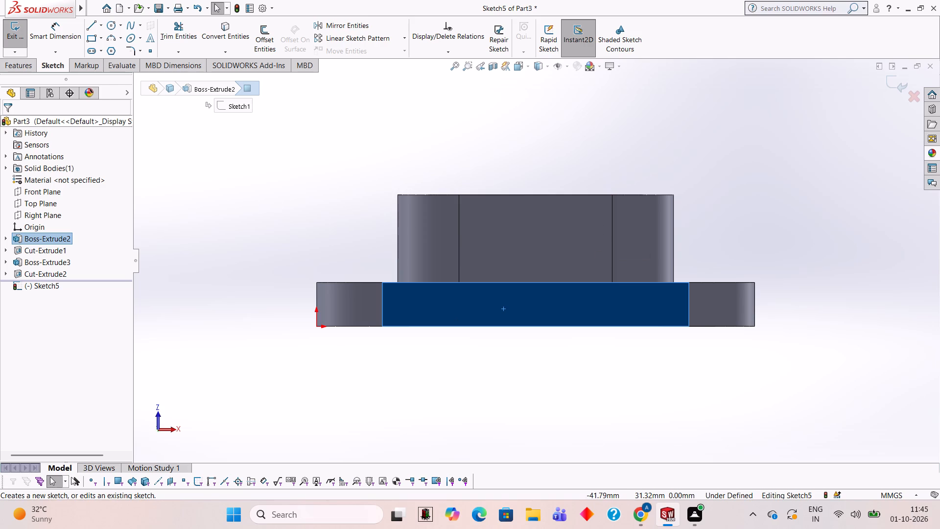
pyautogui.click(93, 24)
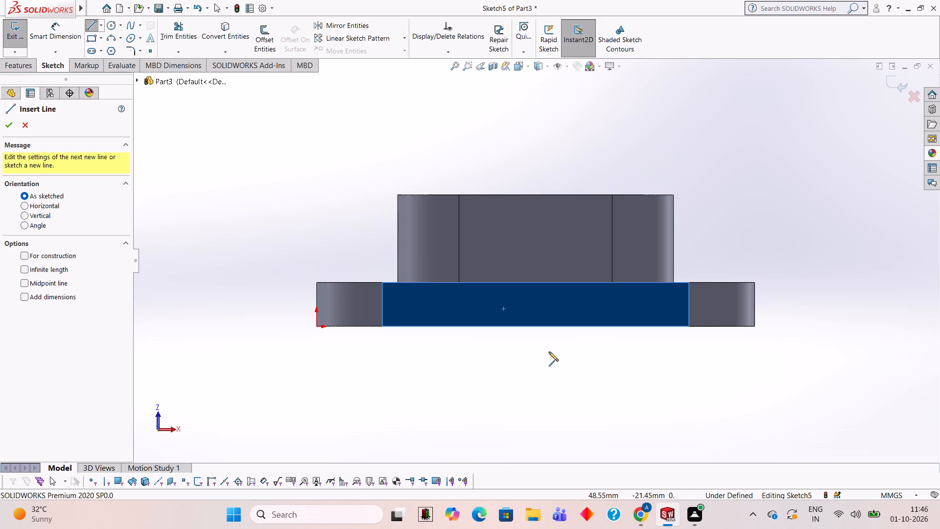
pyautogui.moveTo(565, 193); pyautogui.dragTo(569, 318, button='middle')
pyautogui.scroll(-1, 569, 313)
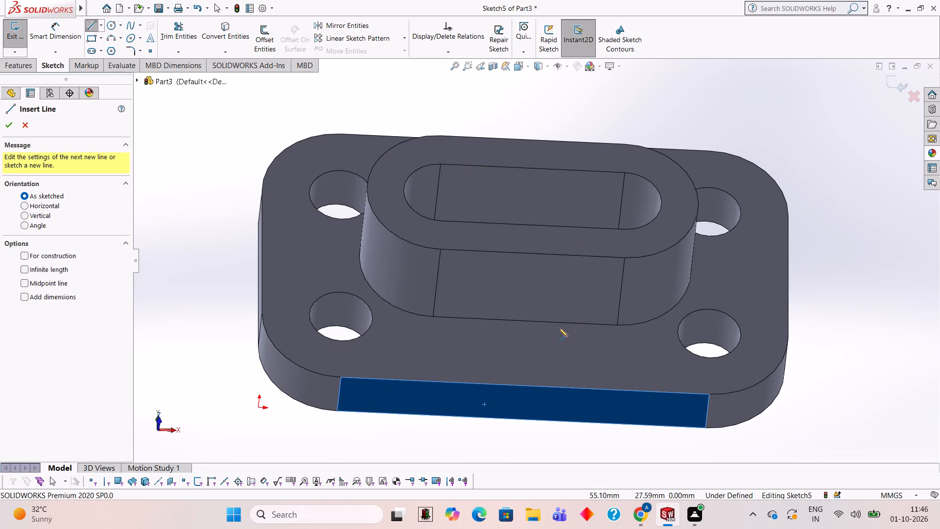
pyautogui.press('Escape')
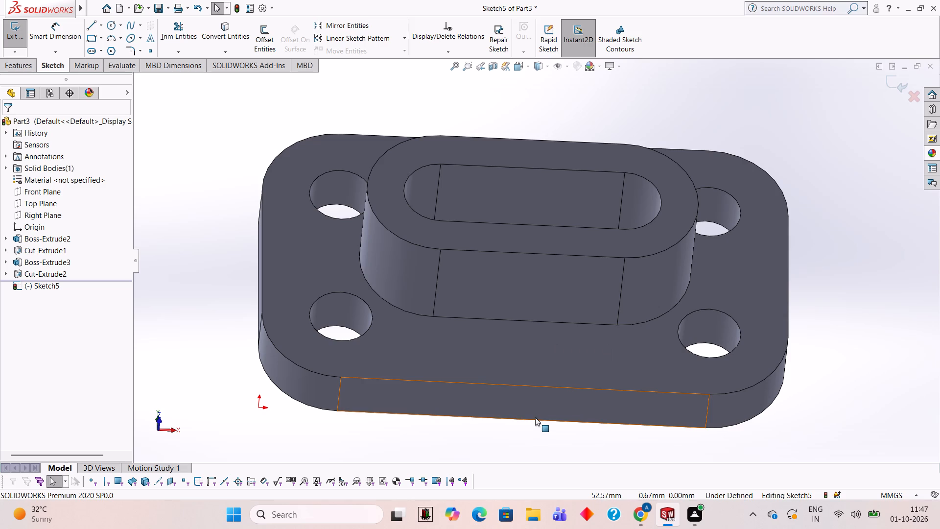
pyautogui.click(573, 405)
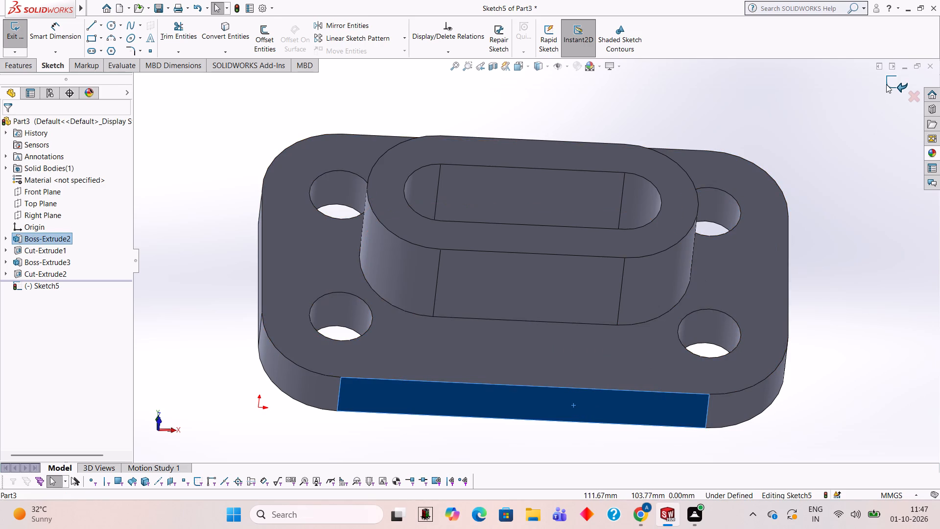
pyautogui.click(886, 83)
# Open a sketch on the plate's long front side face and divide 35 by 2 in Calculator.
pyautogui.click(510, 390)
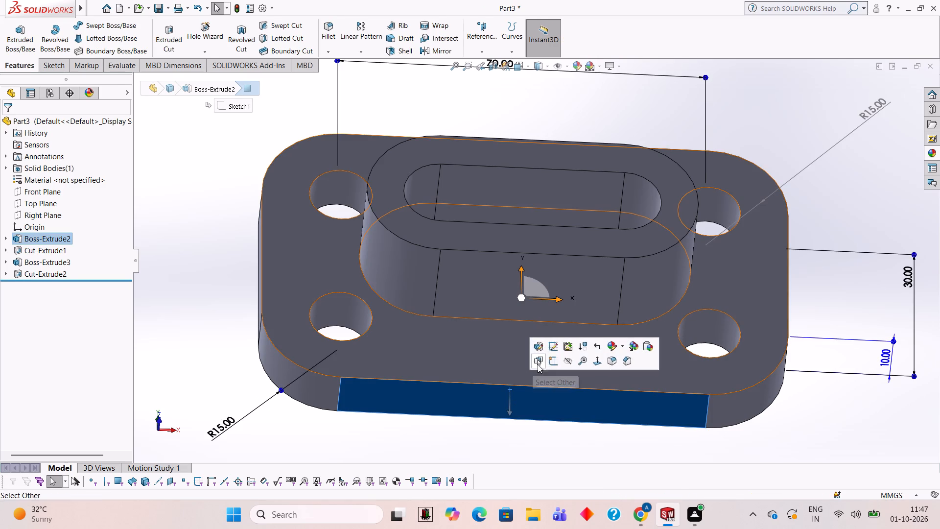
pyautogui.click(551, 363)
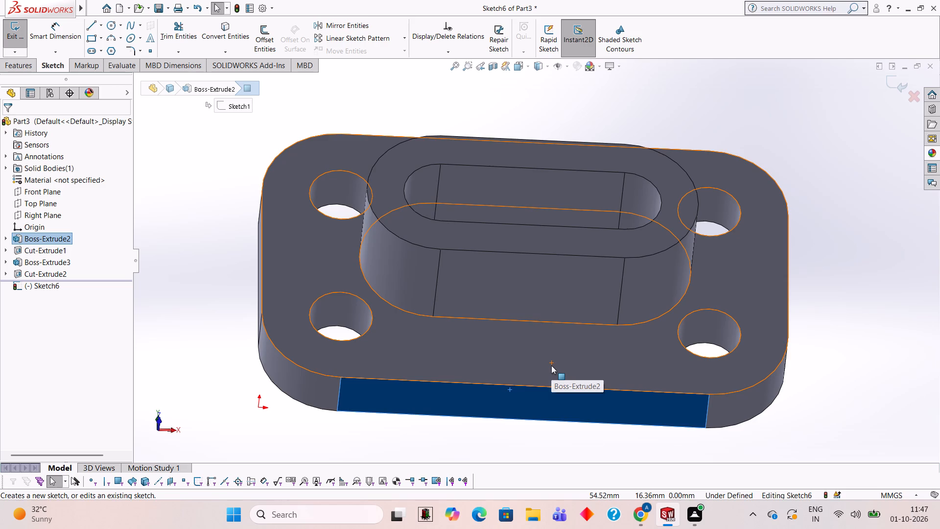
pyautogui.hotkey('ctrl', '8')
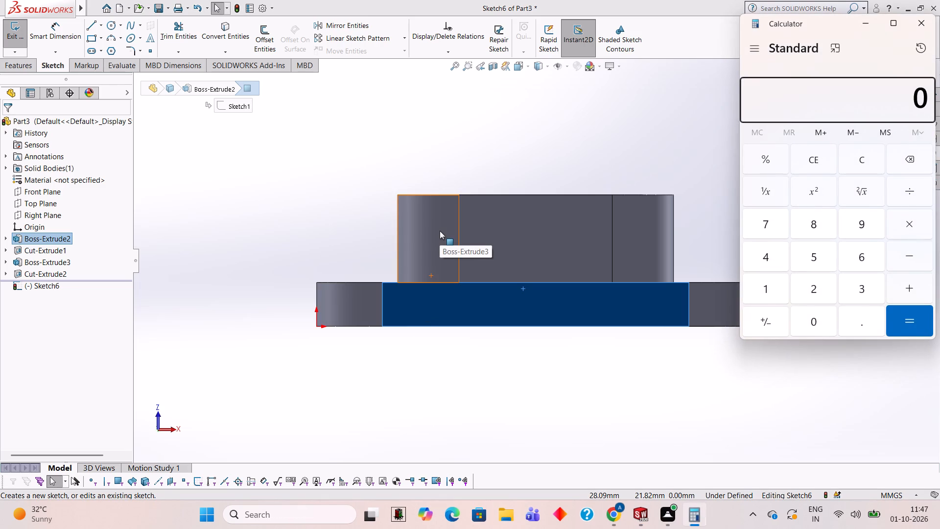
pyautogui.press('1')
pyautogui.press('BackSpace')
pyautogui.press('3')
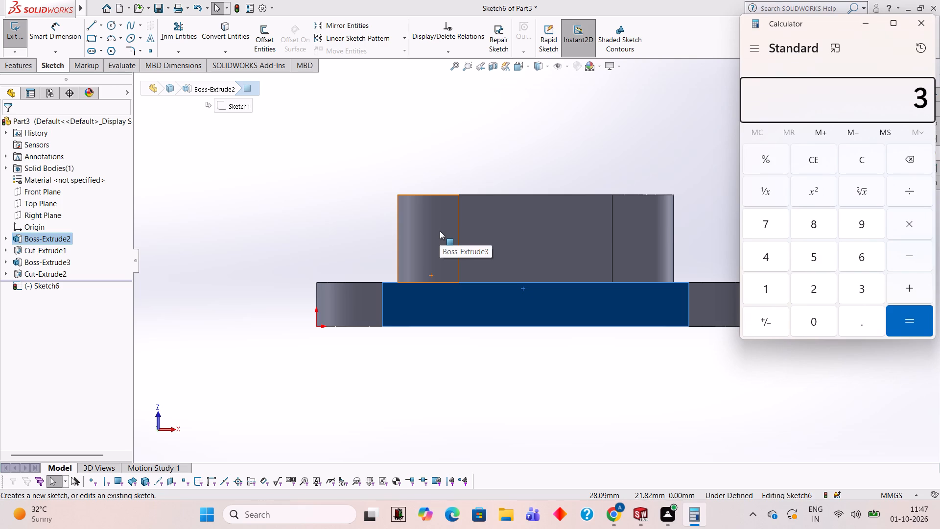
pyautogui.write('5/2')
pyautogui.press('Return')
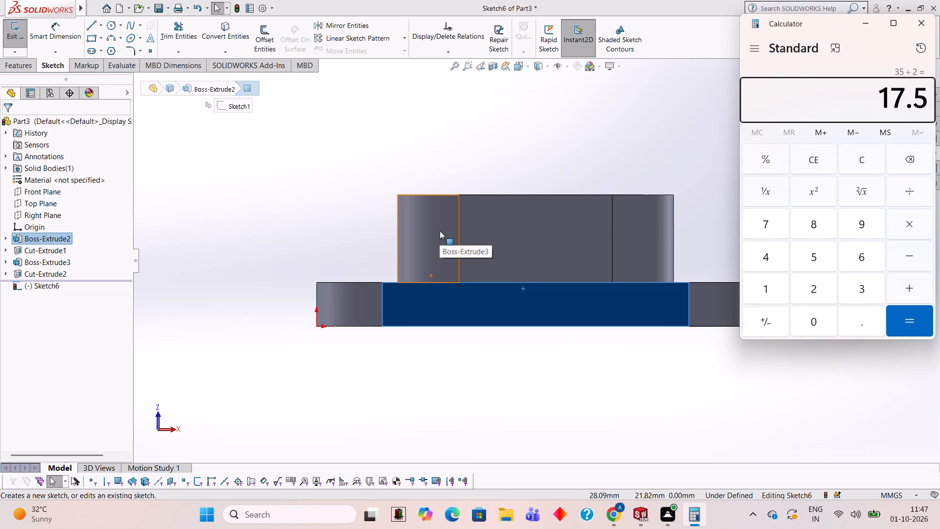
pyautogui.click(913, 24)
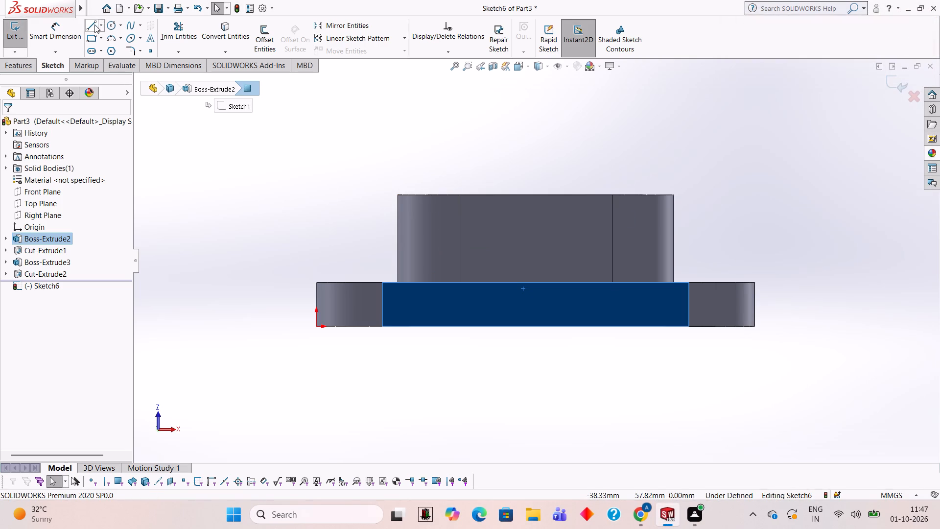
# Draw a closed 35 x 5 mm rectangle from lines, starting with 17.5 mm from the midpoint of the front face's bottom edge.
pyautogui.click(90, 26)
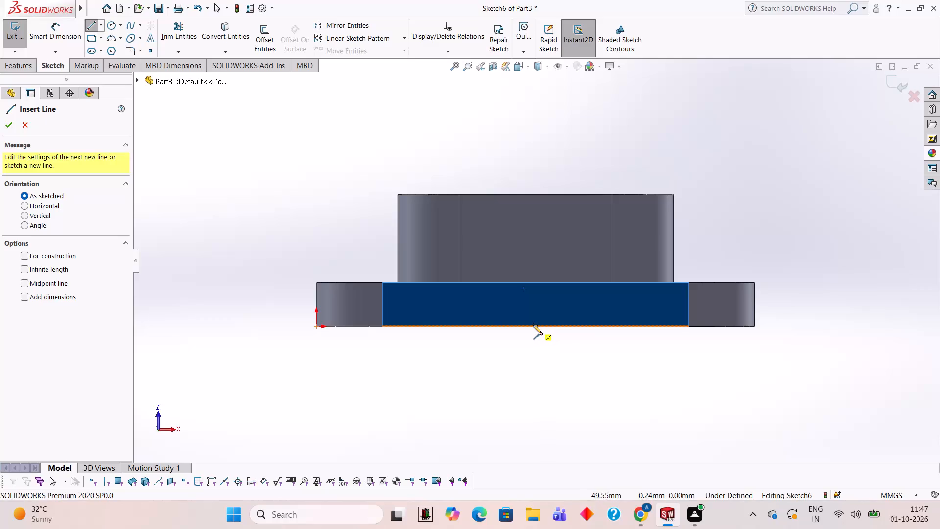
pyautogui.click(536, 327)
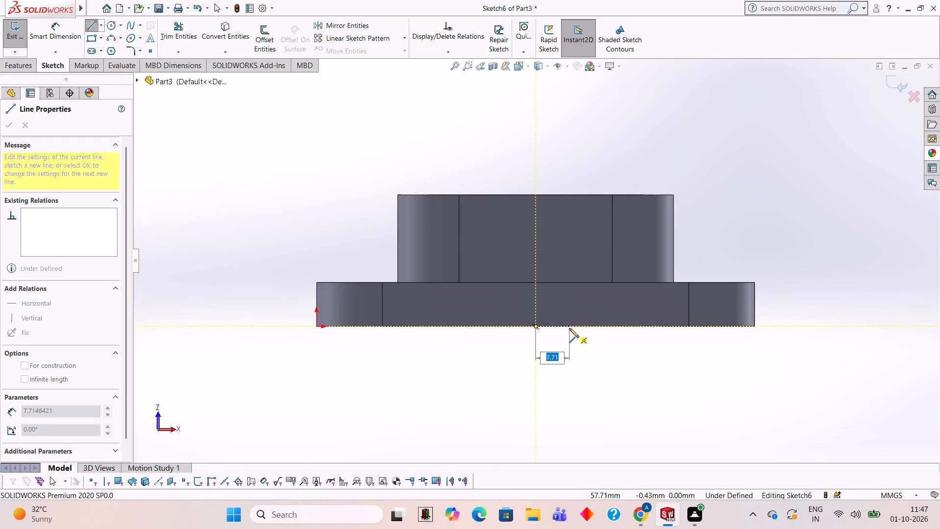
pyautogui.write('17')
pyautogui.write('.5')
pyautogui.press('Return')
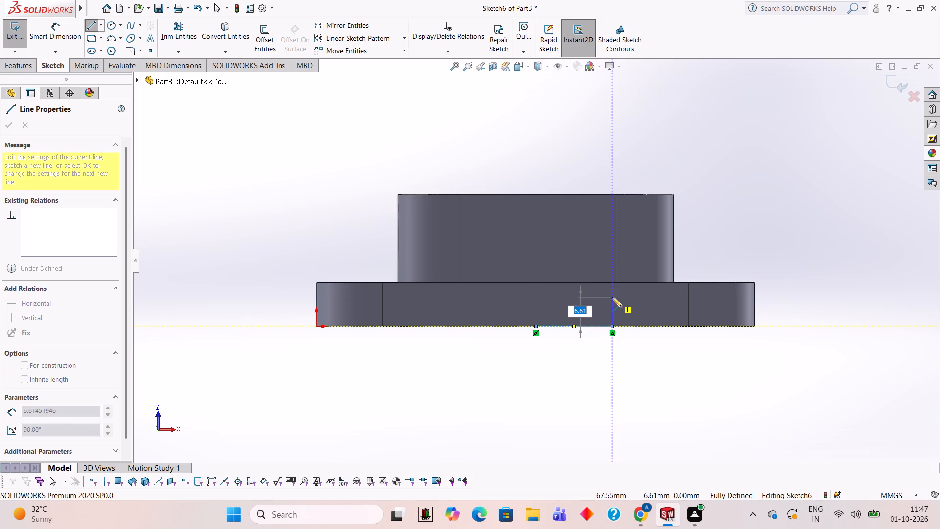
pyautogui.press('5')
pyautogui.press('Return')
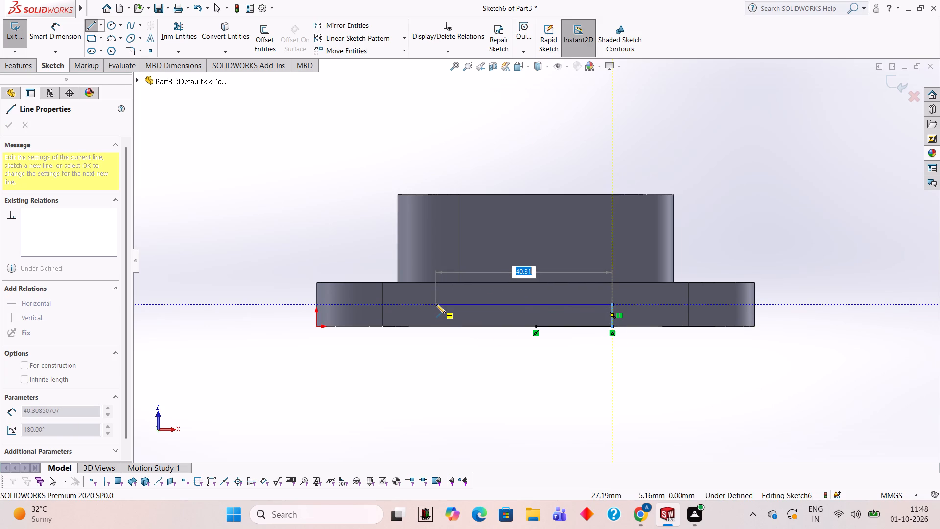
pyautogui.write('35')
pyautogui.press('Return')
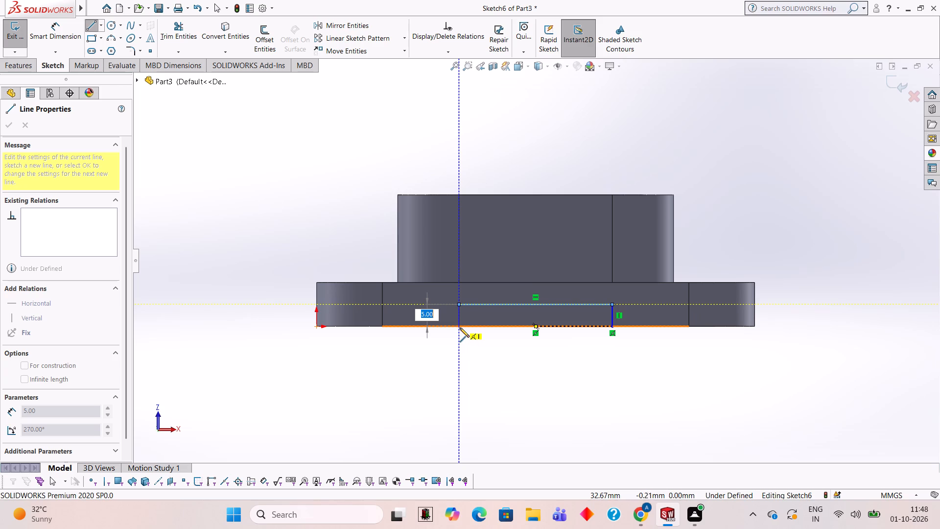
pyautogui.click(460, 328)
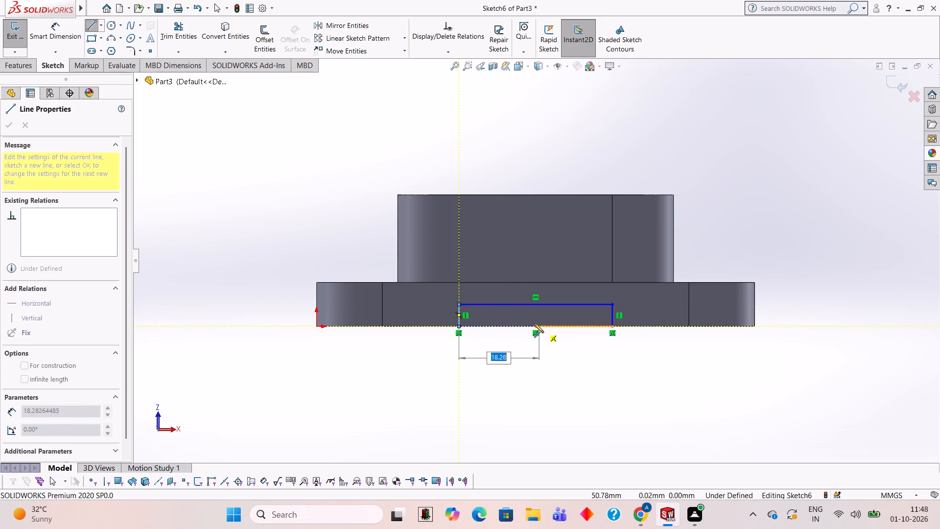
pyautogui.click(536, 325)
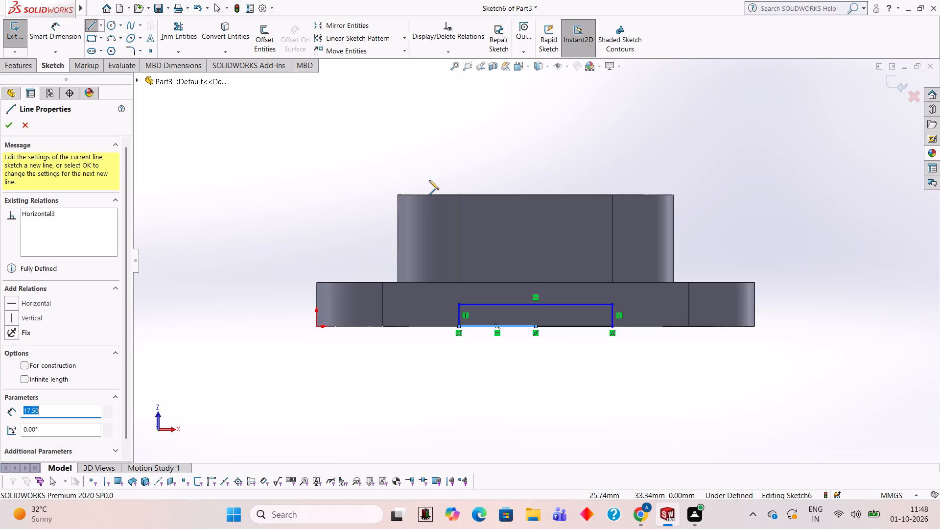
# Undo the rectangle sketch on the plate's front face and the blind slot cut in the boss.
pyautogui.moveTo(398, 139); pyautogui.dragTo(402, 164, button='middle')
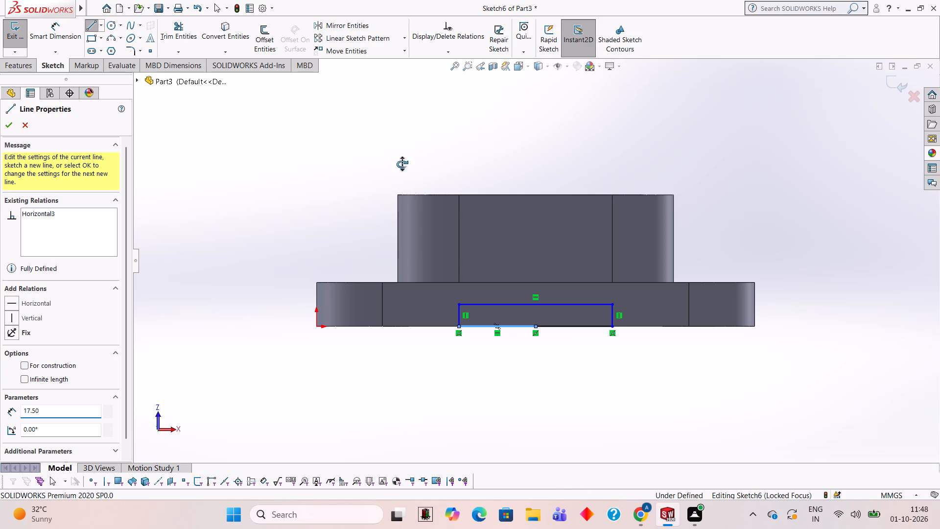
pyautogui.moveTo(402, 164); pyautogui.dragTo(395, 233, button='middle')
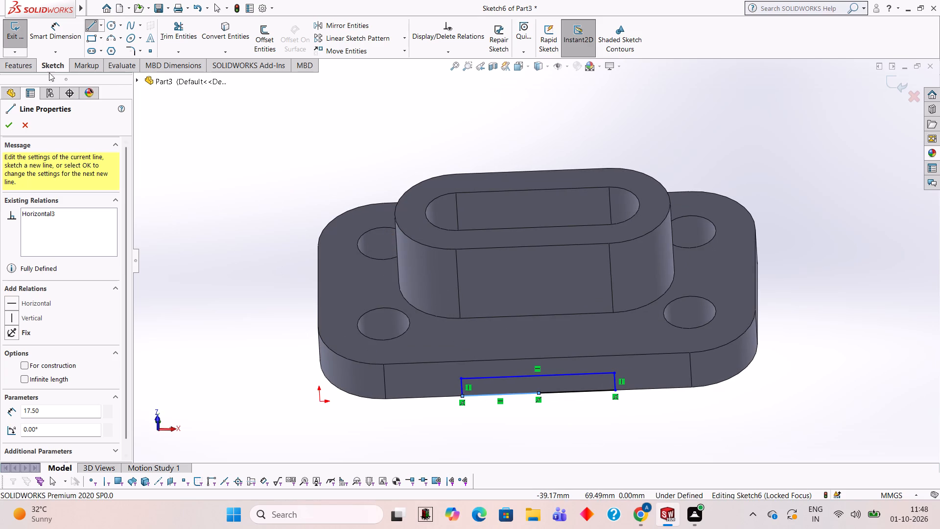
pyautogui.click(28, 65)
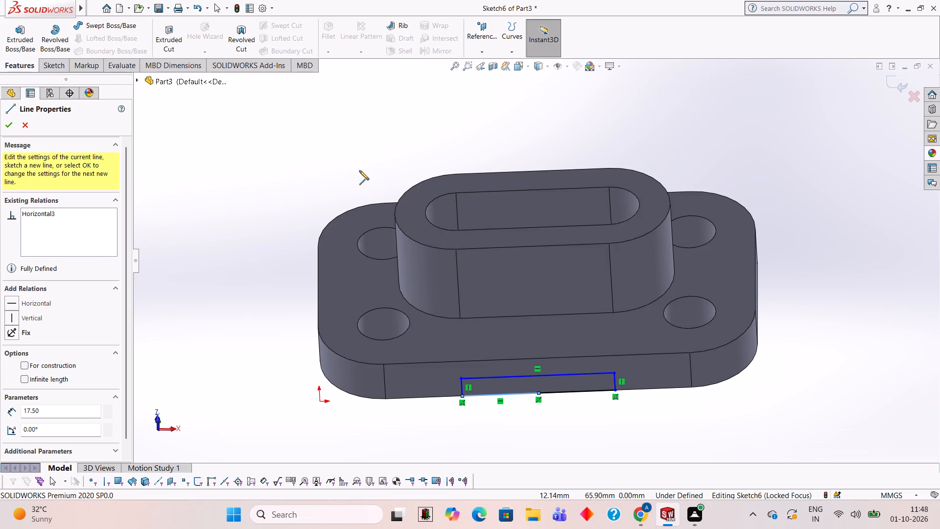
pyautogui.moveTo(359, 168); pyautogui.dragTo(349, 294, button='middle')
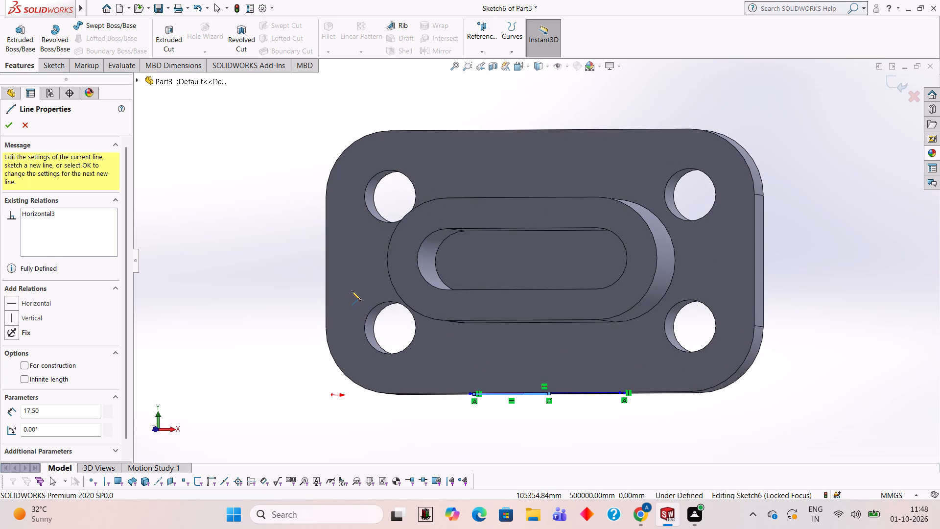
pyautogui.press('Escape')
pyautogui.hotkey('ctrl', 'z')
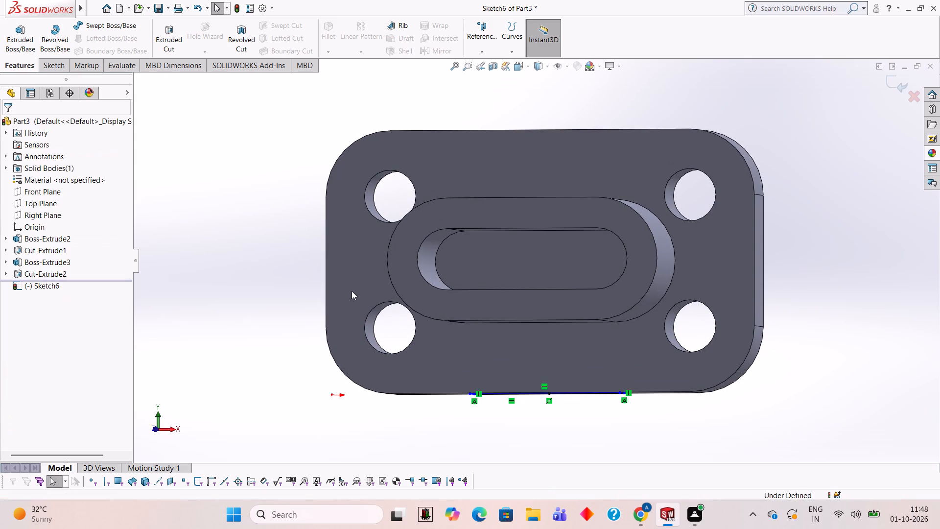
pyautogui.hotkey('ctrl', 'z')
pyautogui.hotkey('ctrl', 'z')
pyautogui.hotkey('ctrl', 'z')
pyautogui.hotkey('ctrl', 'z')
pyautogui.hotkey('ctrl', 'z')
pyautogui.hotkey('ctrl', 'z')
pyautogui.hotkey('ctrl', 'z')
pyautogui.hotkey('ctrl', 'z')
pyautogui.hotkey('ctrl', 'z')
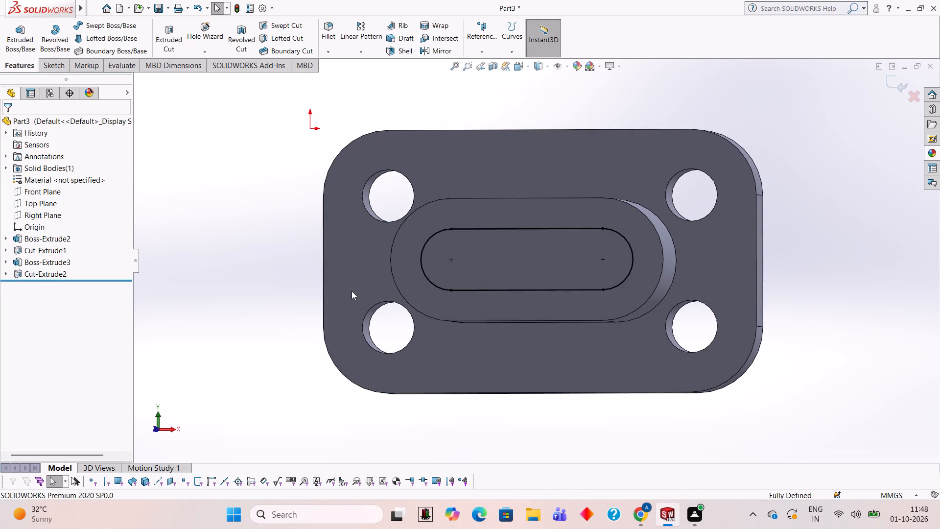
# Undo the slot sketch and the boss extrusion, going back to the closed boss outline in its sketch.
pyautogui.hotkey('ctrl', 'z')
pyautogui.hotkey('ctrl', 'z')
pyautogui.hotkey('ctrl', 'z')
pyautogui.hotkey('ctrl', 'z')
pyautogui.hotkey('ctrl', 'z')
pyautogui.hotkey('ctrl', 'z')
pyautogui.hotkey('ctrl', 'z')
pyautogui.hotkey('ctrl', 'z')
pyautogui.hotkey('ctrl', 'z')
pyautogui.hotkey('ctrl', 'z')
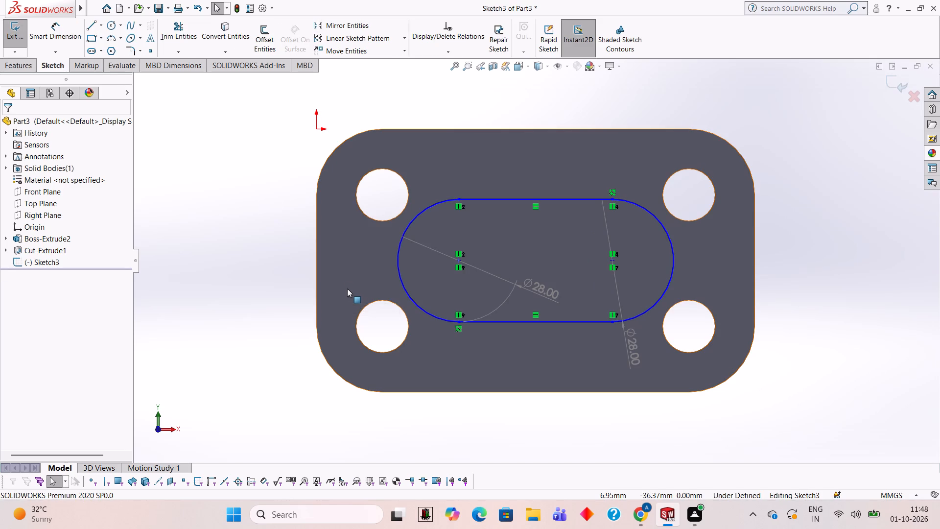
# Undo the boss outline's trims, connecting lines and both 28 mm circles, keeping only the 35 mm horizontal centre line.
pyautogui.hotkey('ctrl', 'z')
pyautogui.hotkey('ctrl', 'z')
pyautogui.hotkey('ctrl', 'z')
pyautogui.hotkey('ctrl', 'z')
pyautogui.hotkey('ctrl', 'z')
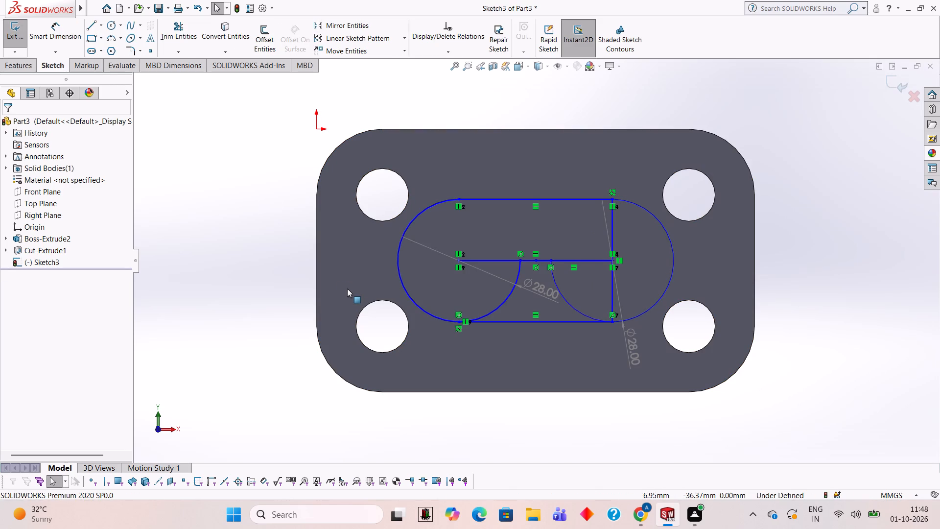
pyautogui.hotkey('ctrl', 'z')
pyautogui.hotkey('ctrl', 'z')
pyautogui.hotkey('ctrl', 'z')
pyautogui.hotkey('ctrl', 'z')
pyautogui.hotkey('ctrl', 'z')
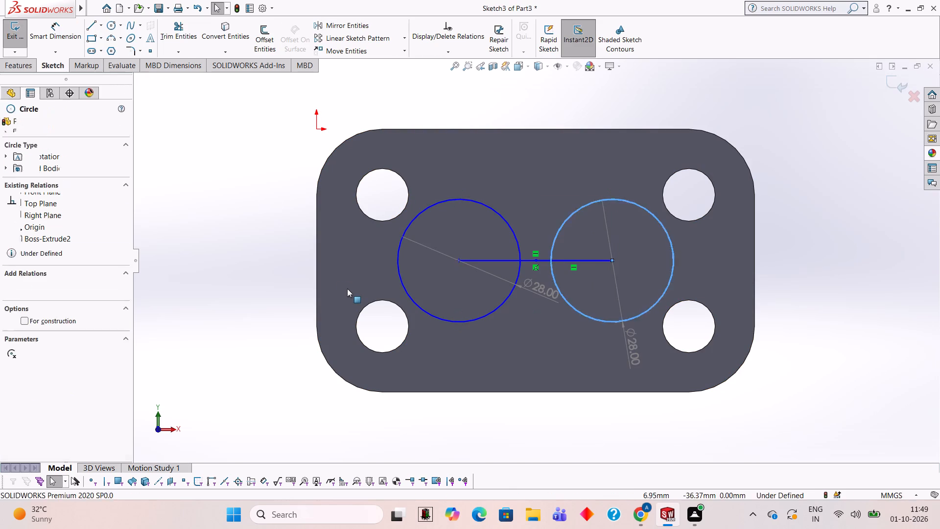
pyautogui.hotkey('ctrl', 'z')
pyautogui.hotkey('ctrl', 'z')
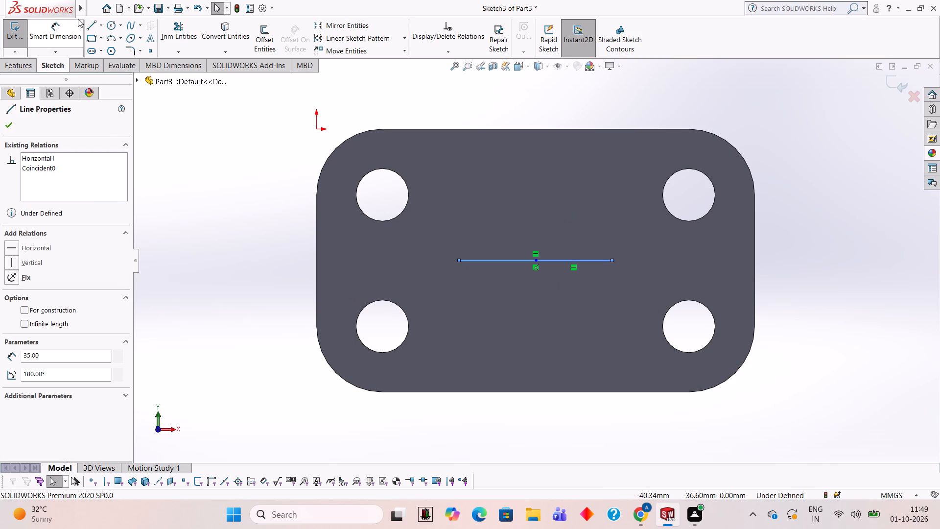
pyautogui.click(297, 117)
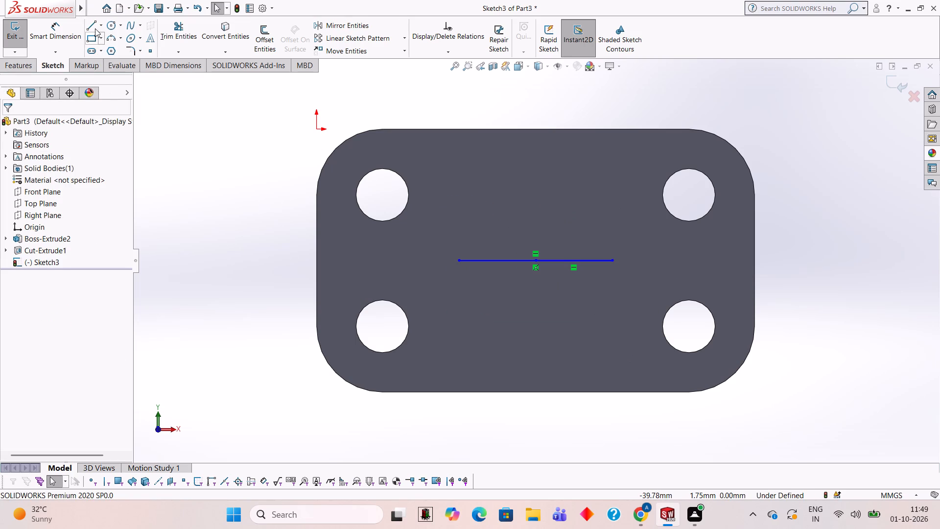
# Turn off the added dimensions and diameter dimensions options for the Circle tool.
pyautogui.click(95, 26)
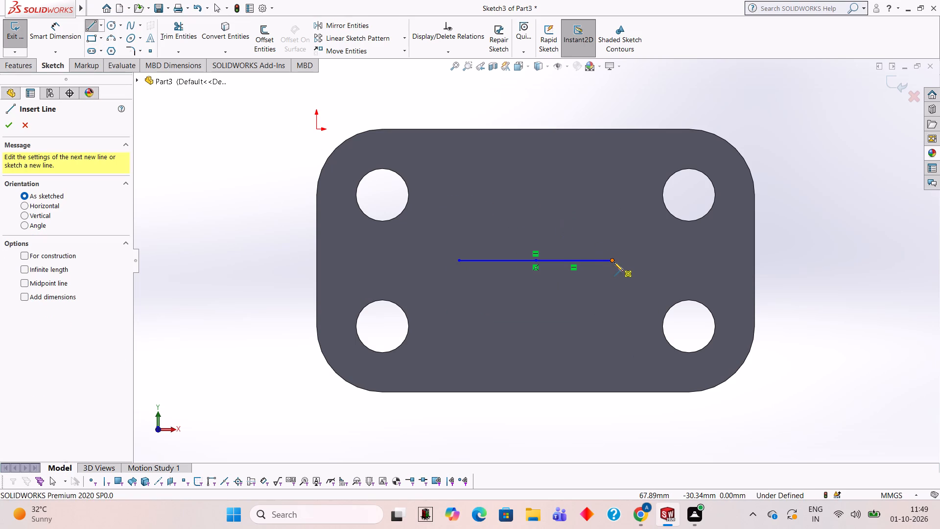
pyautogui.click(108, 25)
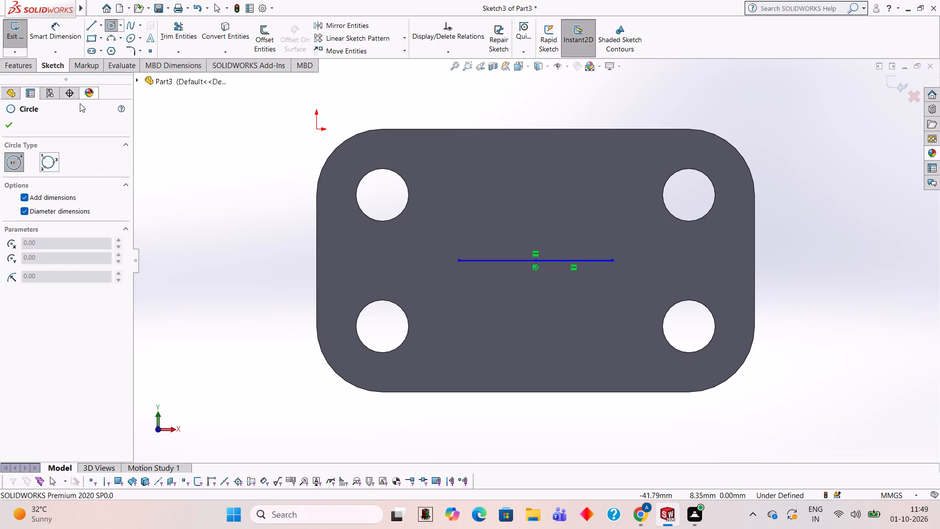
pyautogui.click(25, 196)
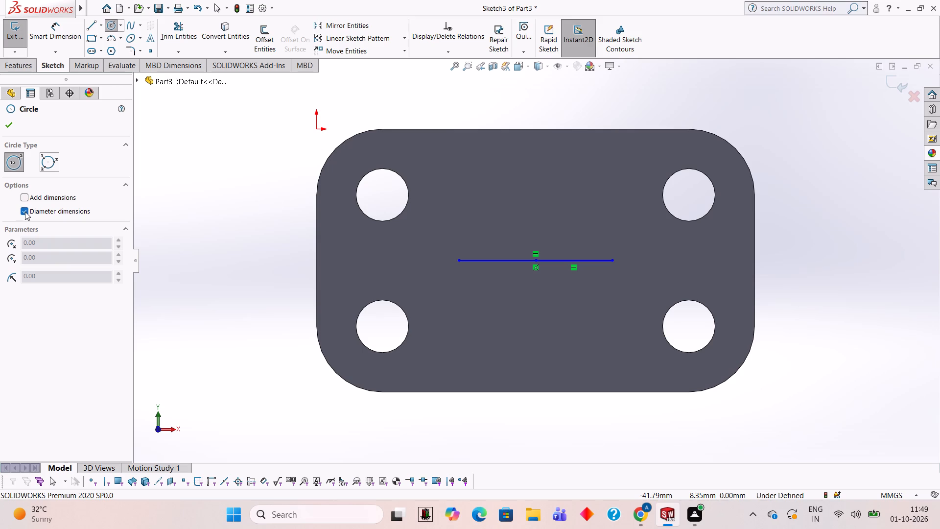
pyautogui.click(25, 212)
# Undo the centre line's left half and redraw it as a 15 mm horizontal line from the plate's centre.
pyautogui.hotkey('ctrl', 'z')
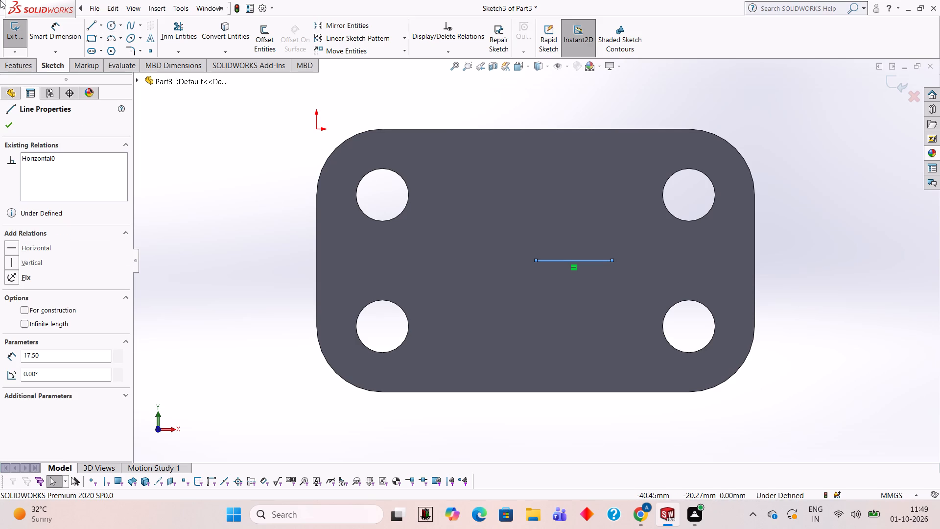
pyautogui.click(88, 26)
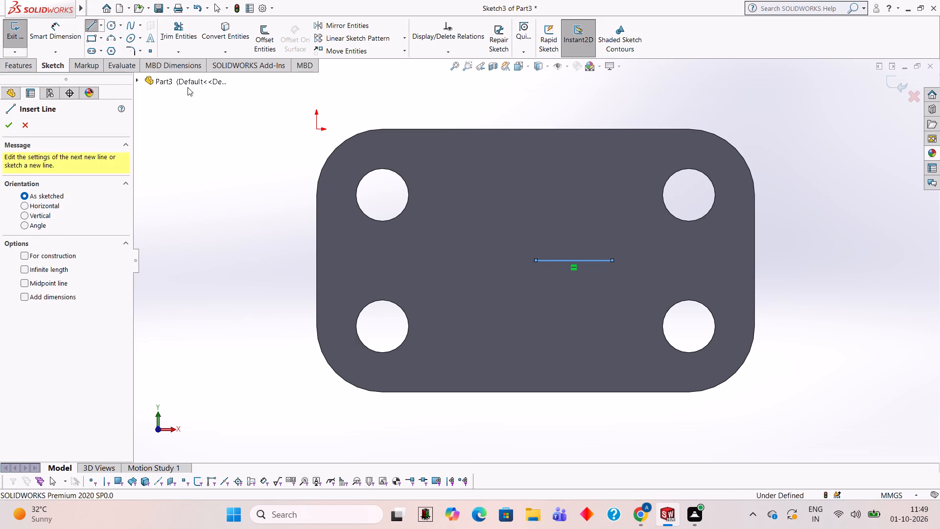
pyautogui.click(537, 260)
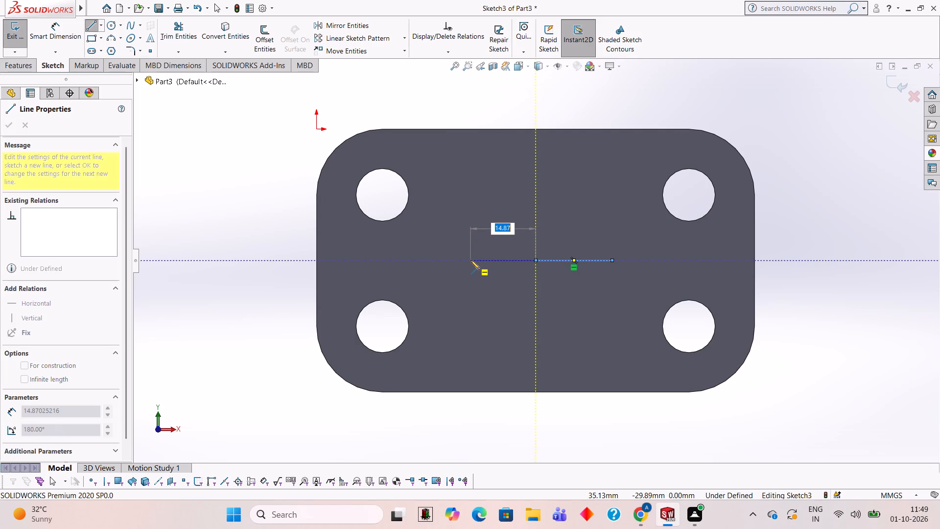
pyautogui.write('15')
pyautogui.press('Return')
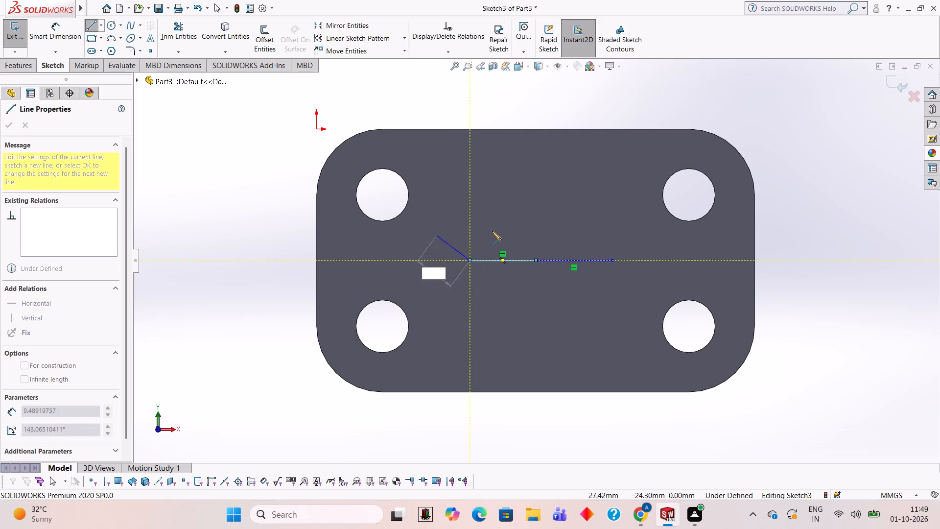
# Trim away the centre line's right half and redraw it as a 15 mm horizontal line from the plate's centre.
pyautogui.click(196, 39)
pyautogui.click(577, 259)
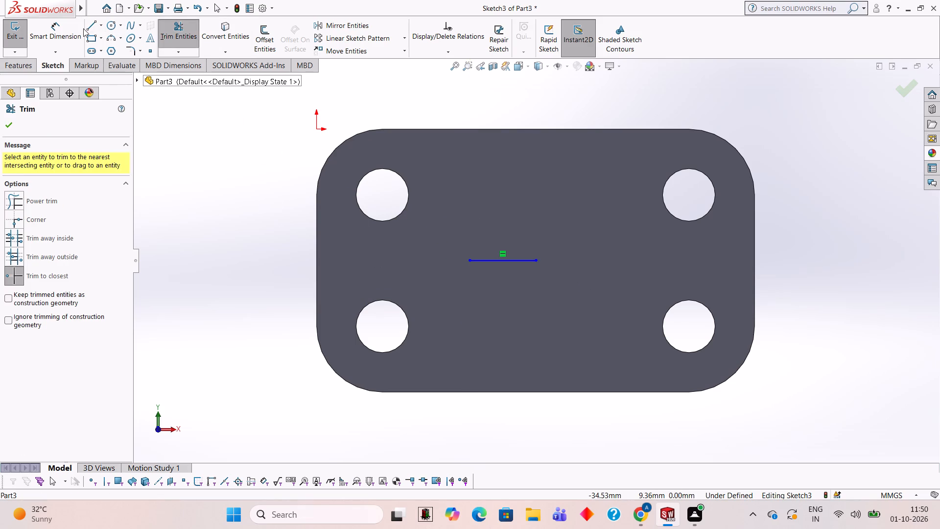
pyautogui.click(94, 22)
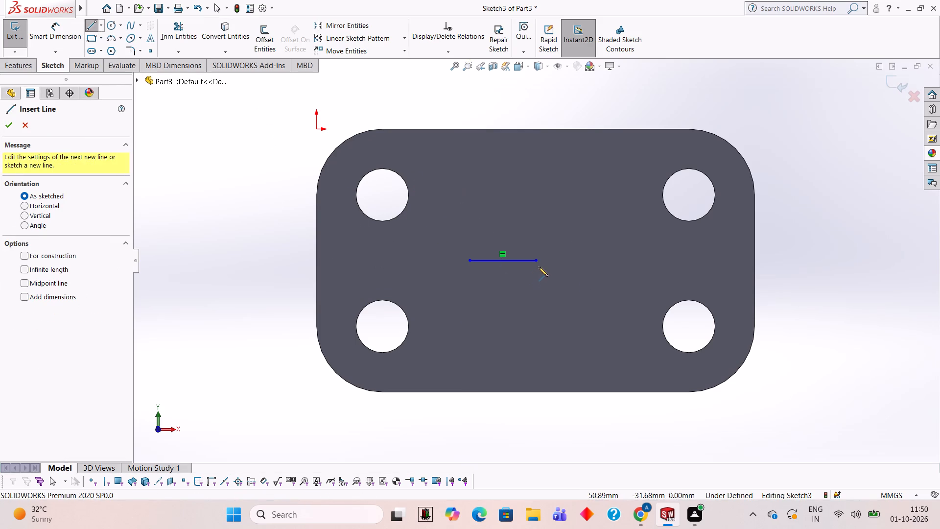
pyautogui.click(535, 259)
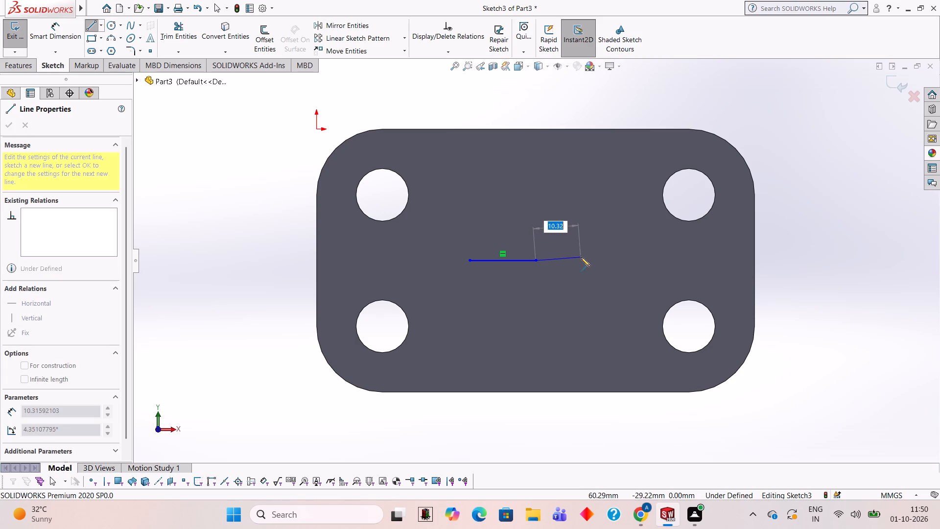
pyautogui.write('15')
pyautogui.press('Return')
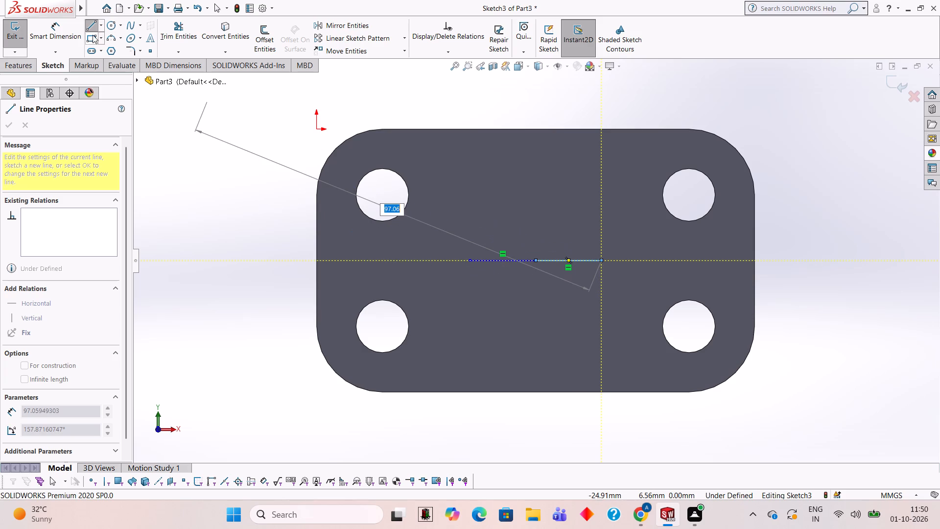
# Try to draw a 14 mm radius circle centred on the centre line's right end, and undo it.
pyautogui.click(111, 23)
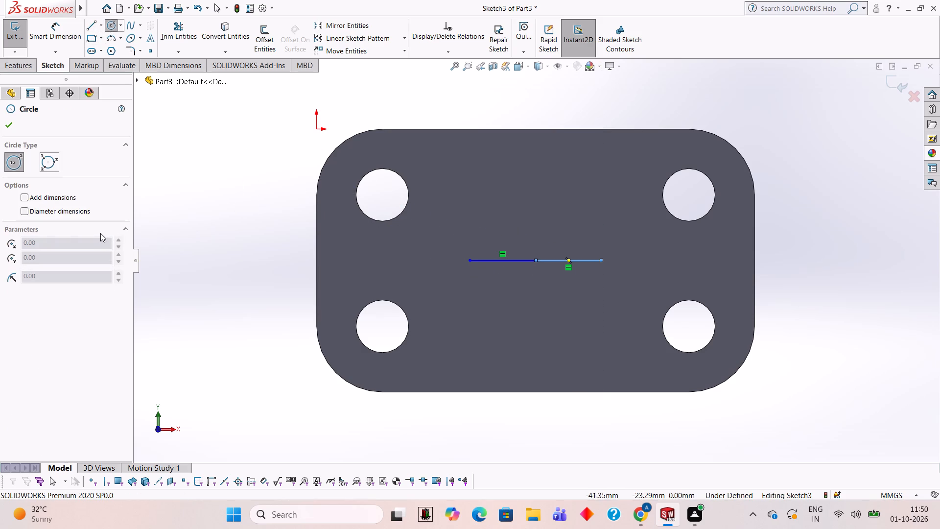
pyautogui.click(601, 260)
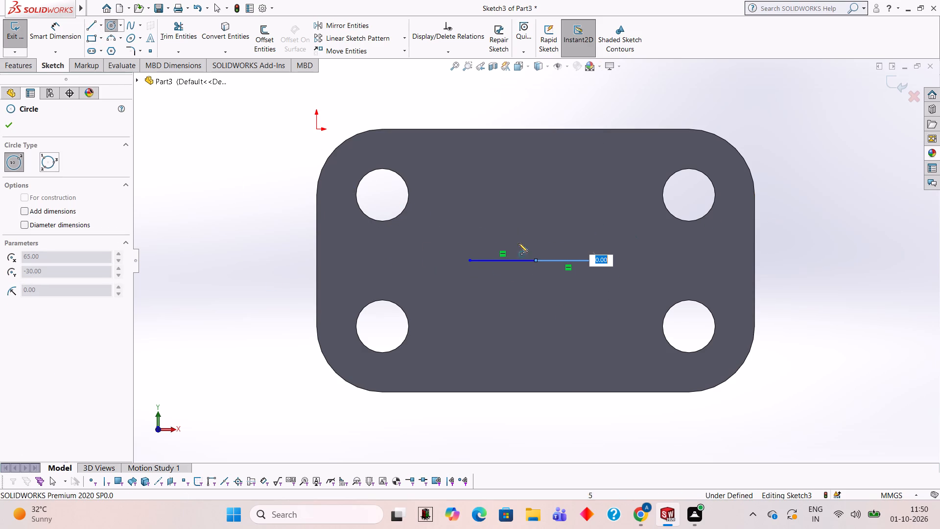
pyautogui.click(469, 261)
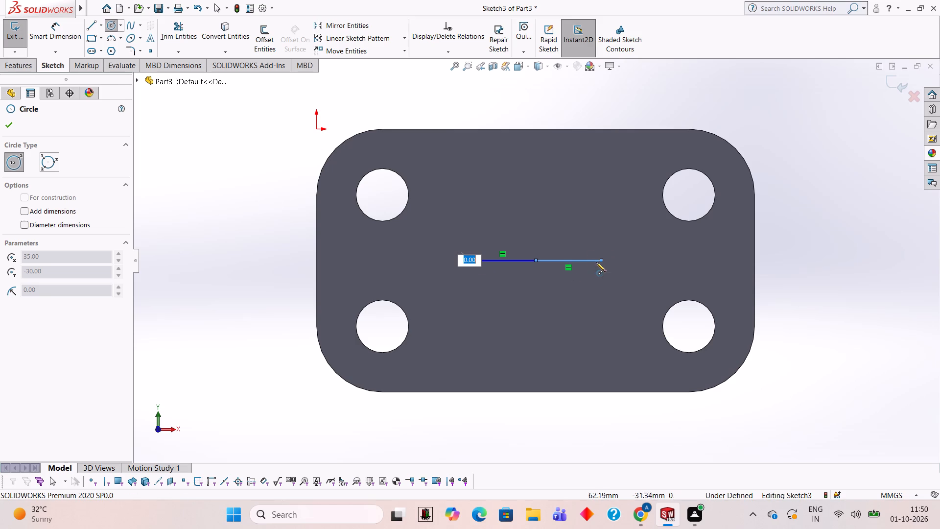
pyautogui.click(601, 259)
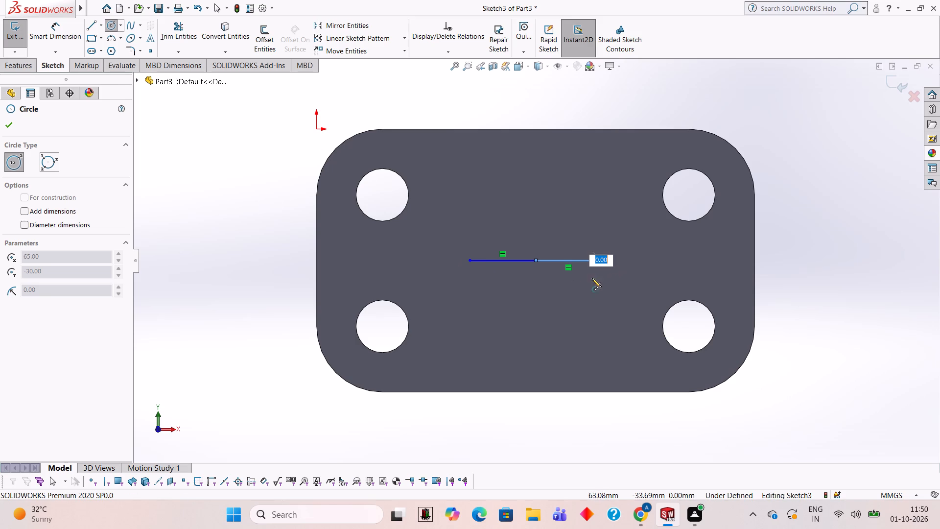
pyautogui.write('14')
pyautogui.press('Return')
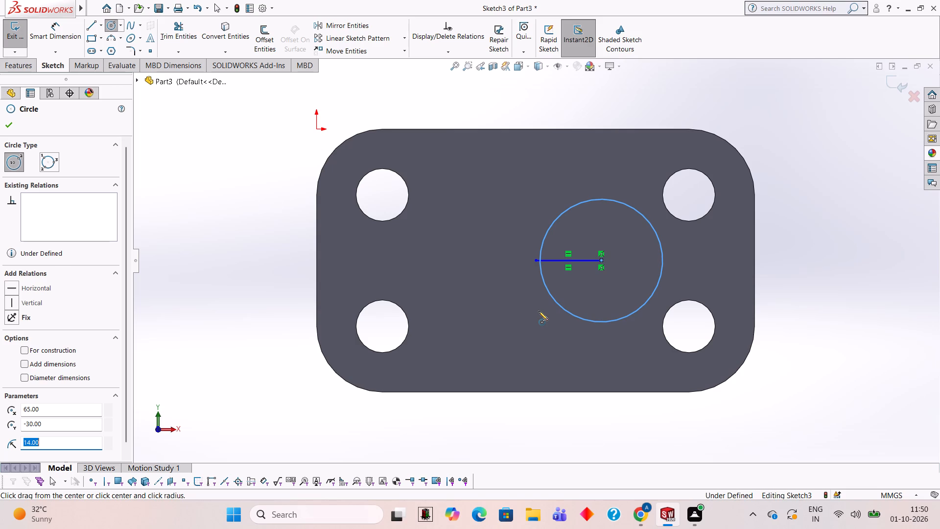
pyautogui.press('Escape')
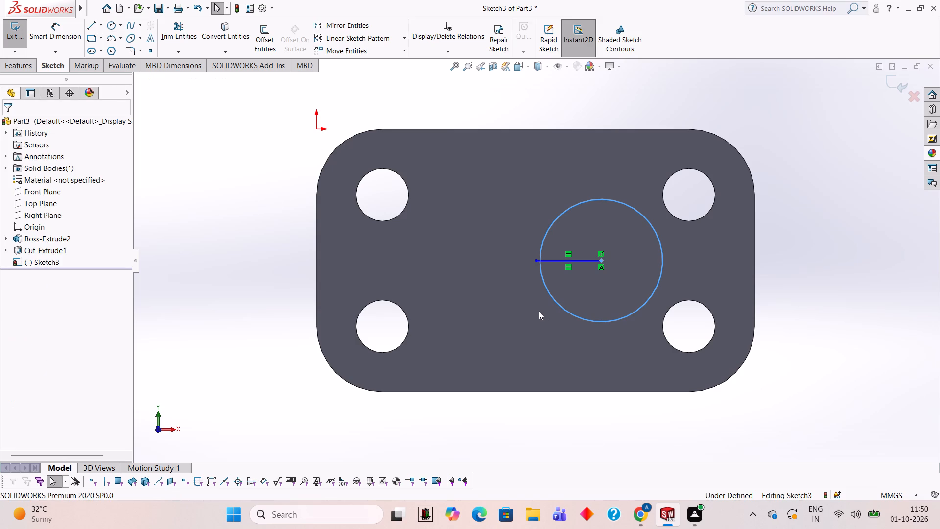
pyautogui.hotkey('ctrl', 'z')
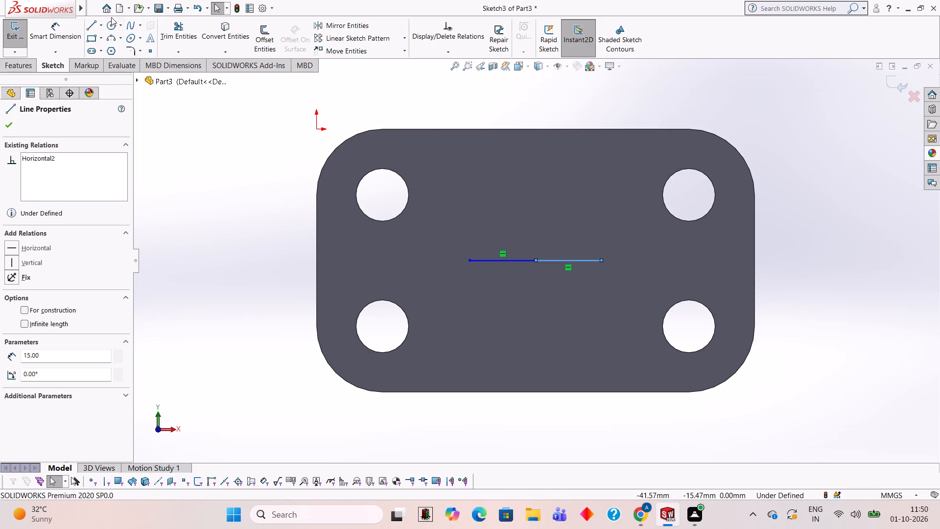
# Draw a circle of 14 mm radius centred on the right end of the centre line.
pyautogui.click(108, 30)
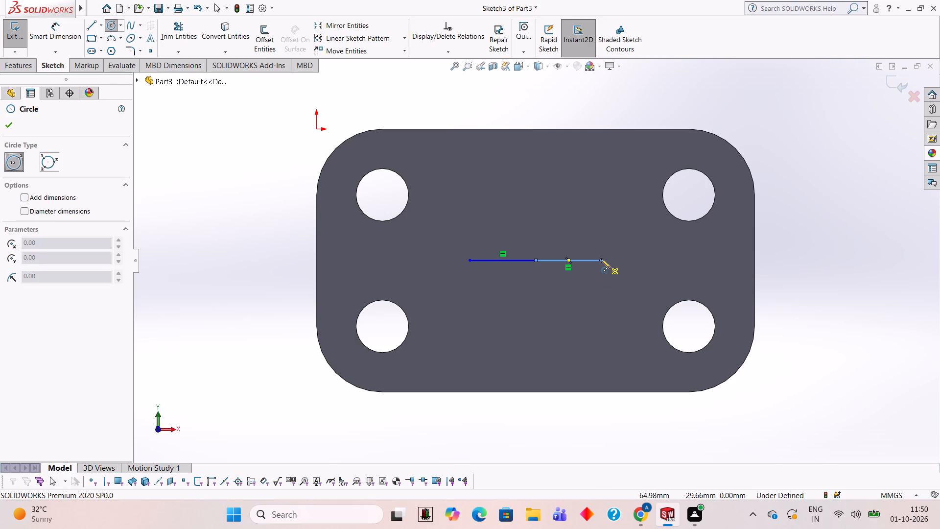
pyautogui.click(601, 258)
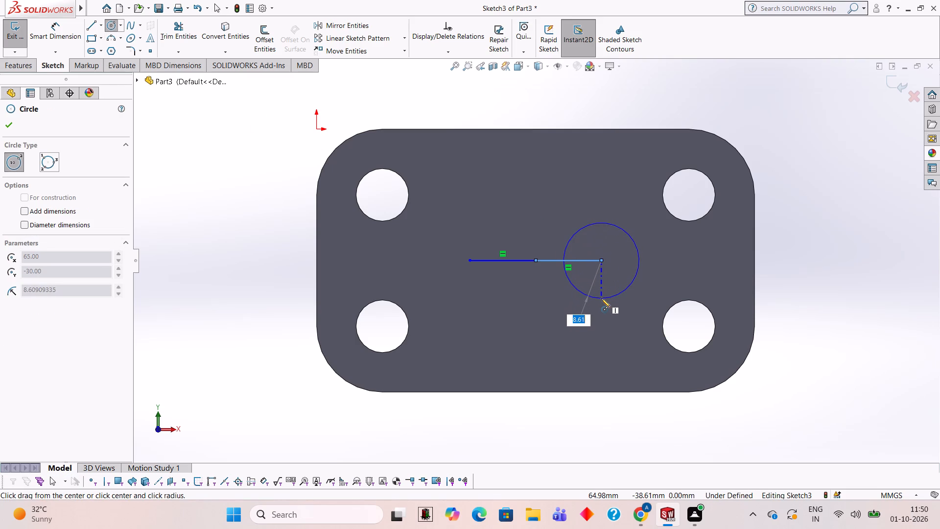
pyautogui.write('14')
pyautogui.press('Return')
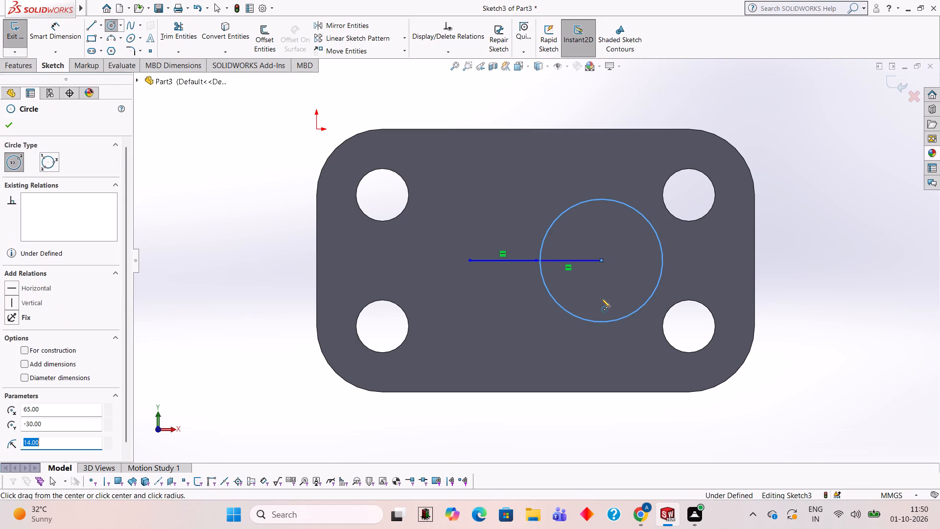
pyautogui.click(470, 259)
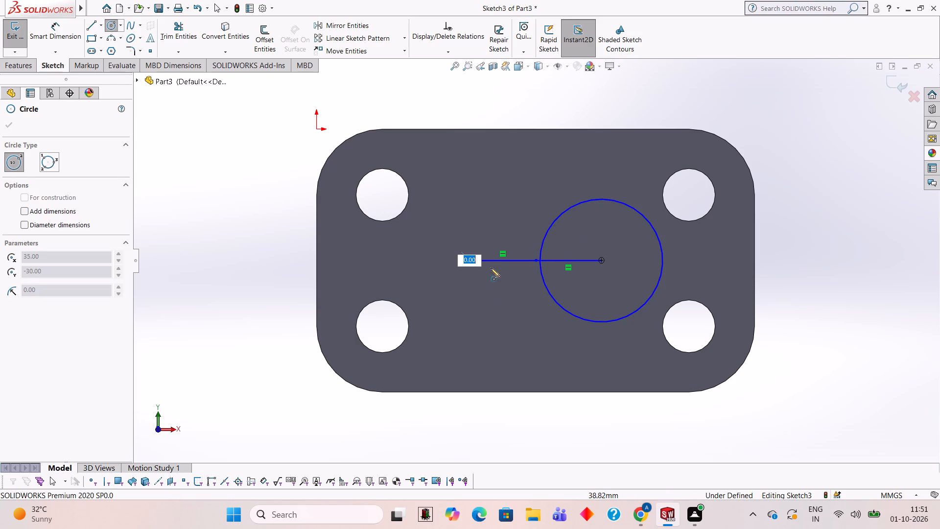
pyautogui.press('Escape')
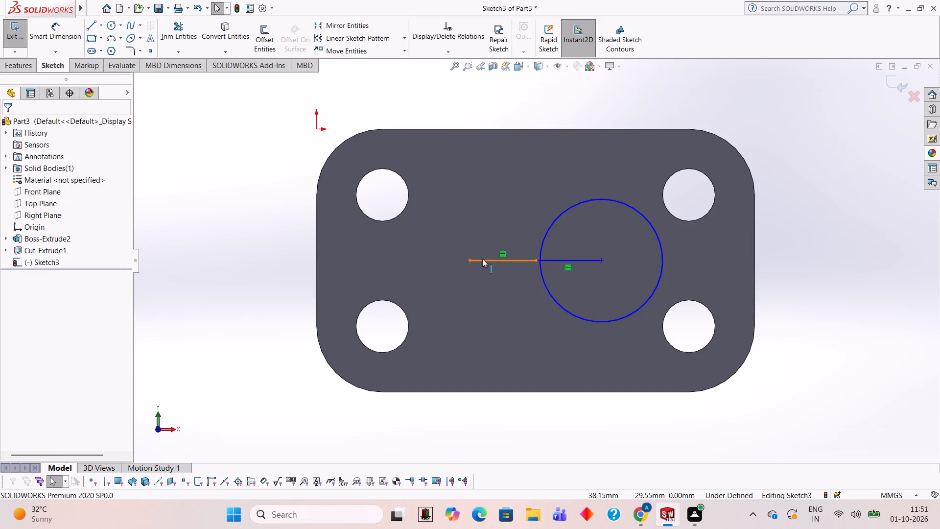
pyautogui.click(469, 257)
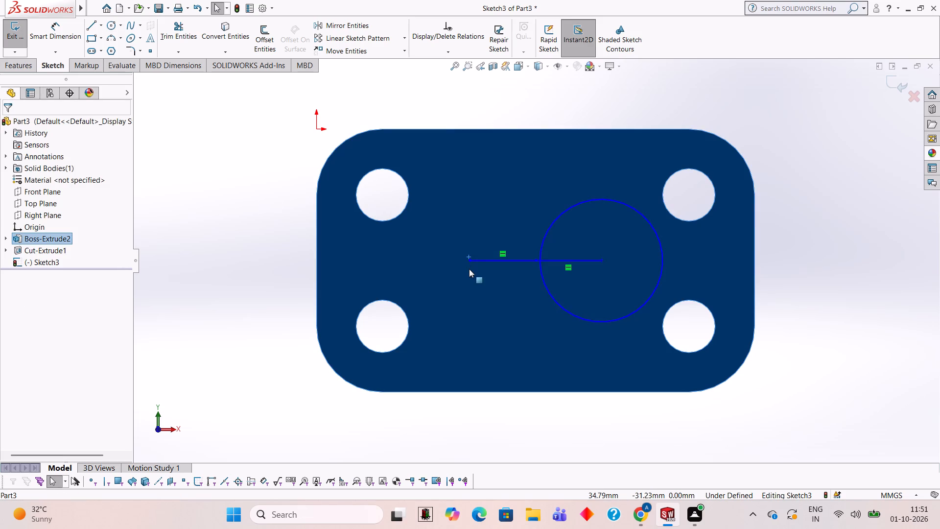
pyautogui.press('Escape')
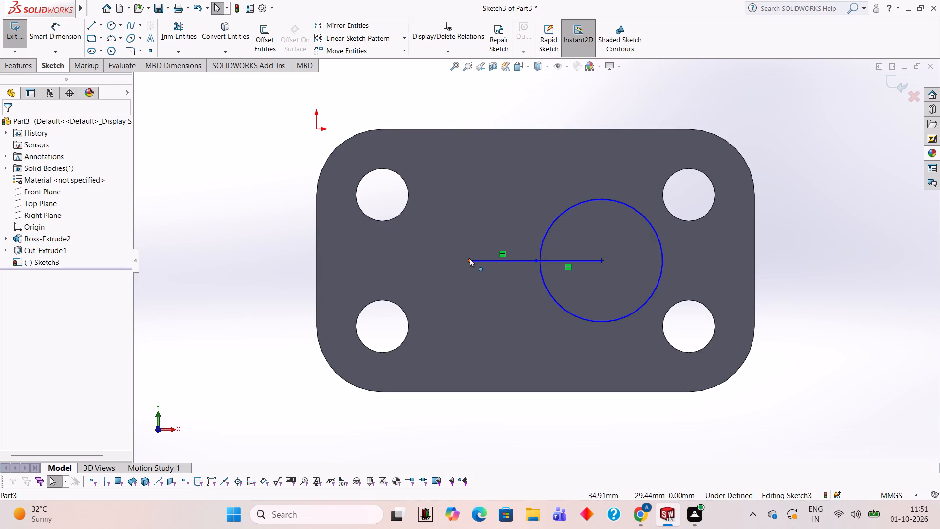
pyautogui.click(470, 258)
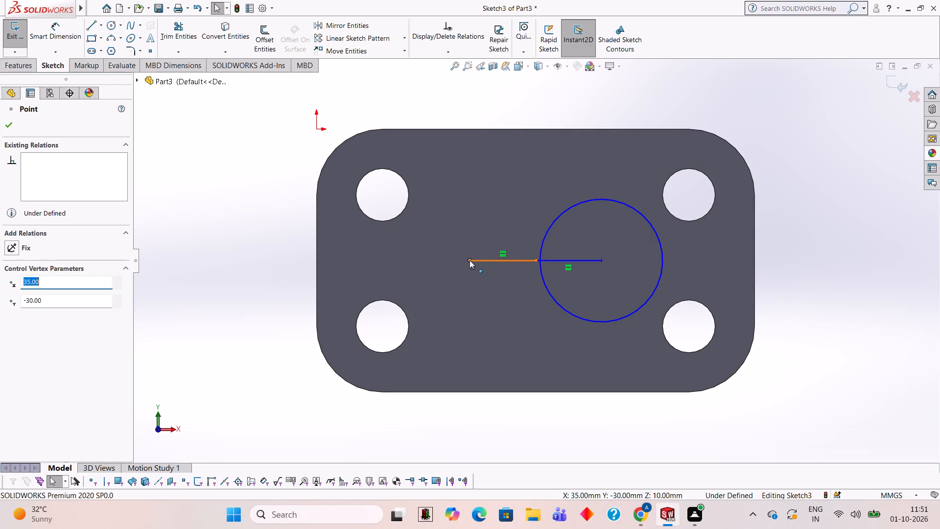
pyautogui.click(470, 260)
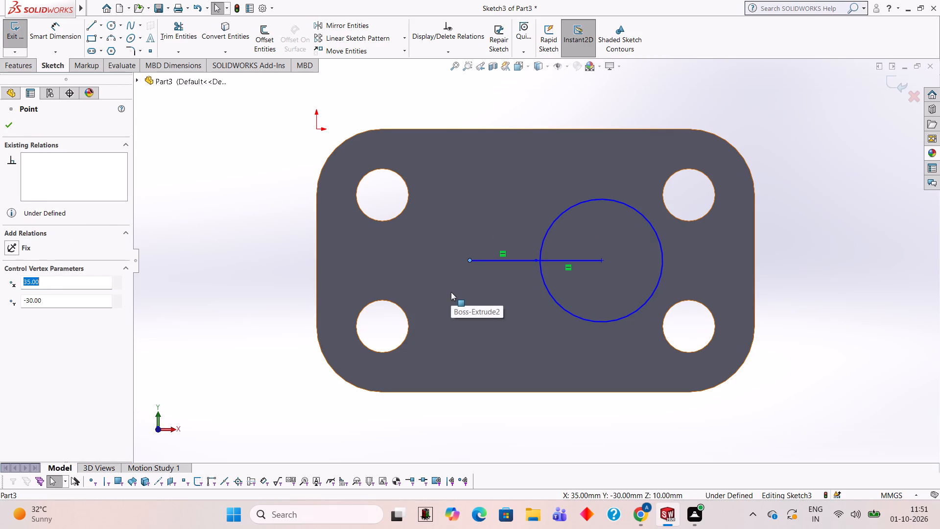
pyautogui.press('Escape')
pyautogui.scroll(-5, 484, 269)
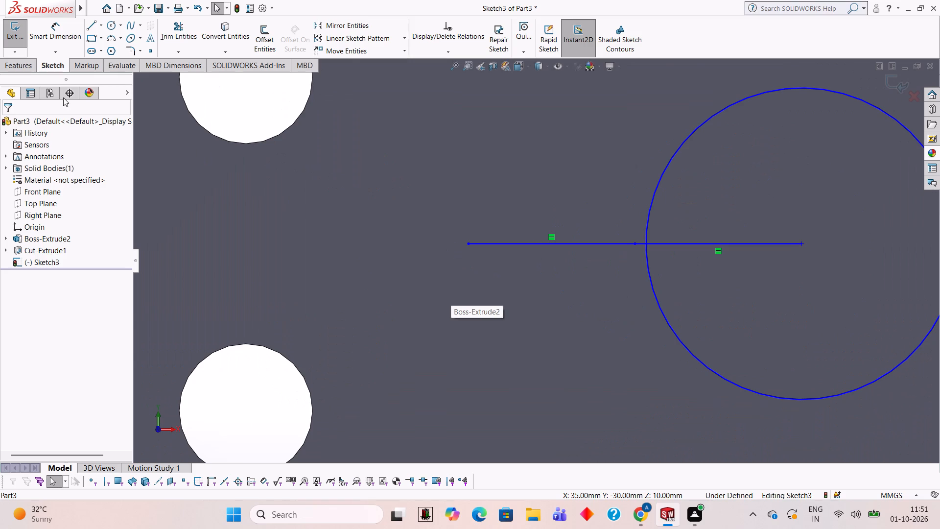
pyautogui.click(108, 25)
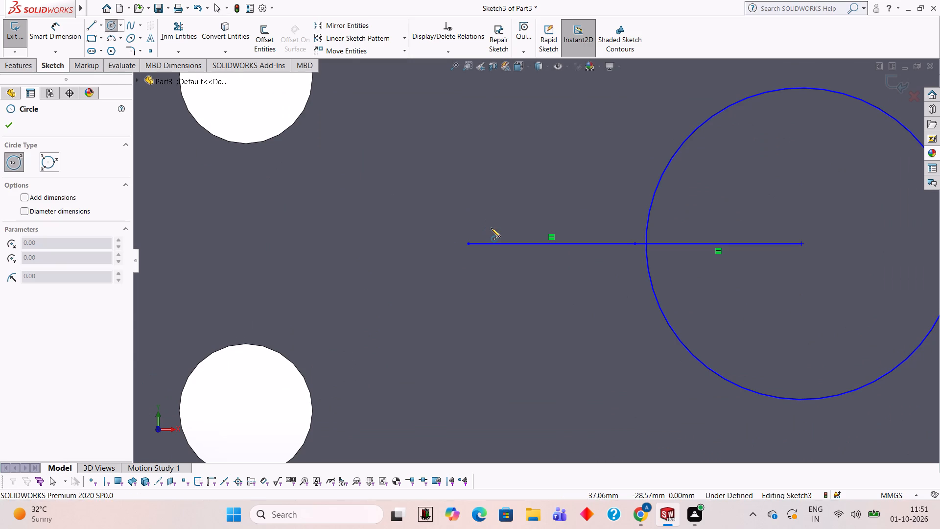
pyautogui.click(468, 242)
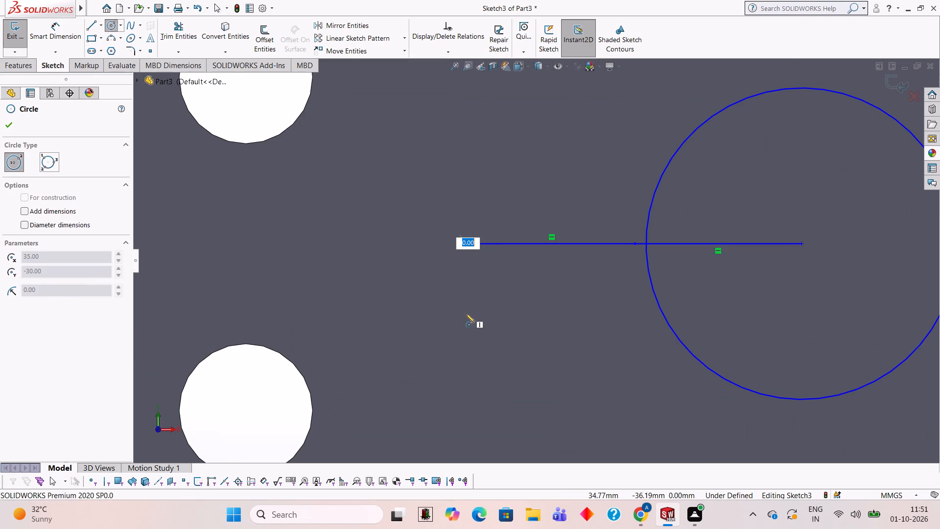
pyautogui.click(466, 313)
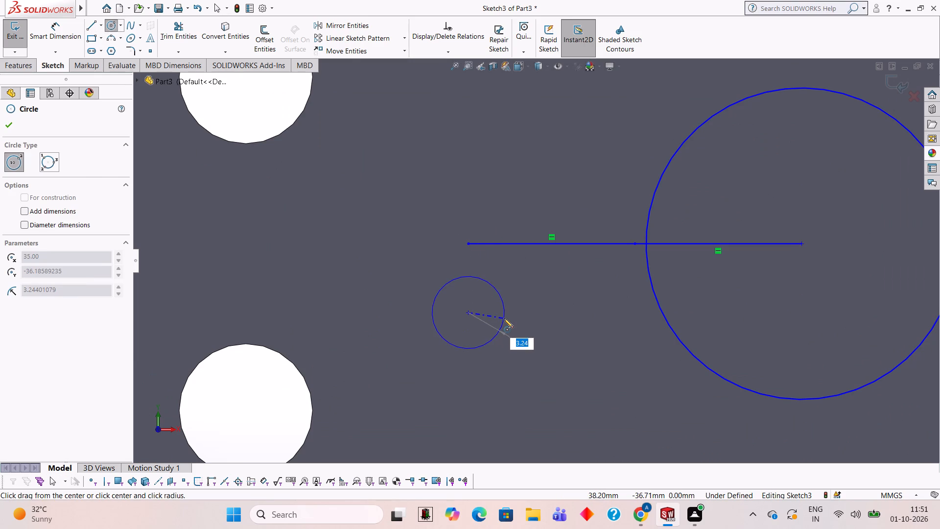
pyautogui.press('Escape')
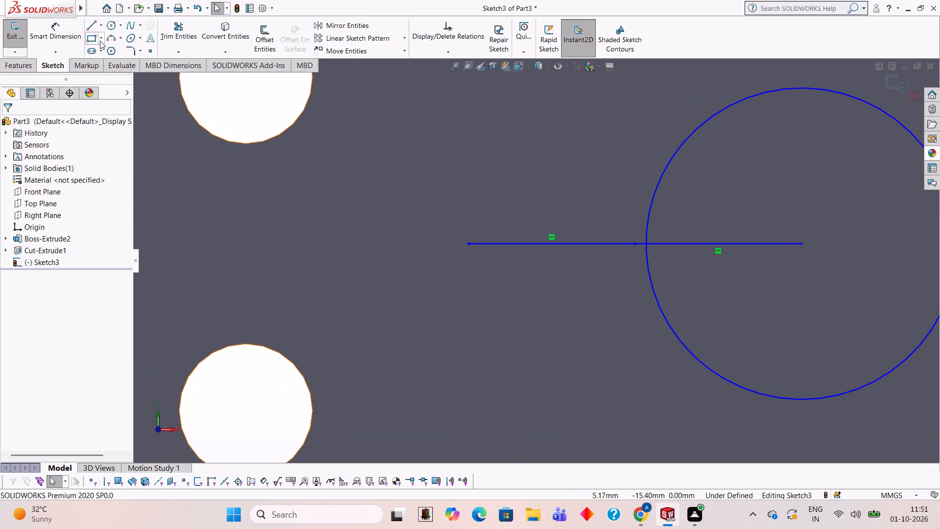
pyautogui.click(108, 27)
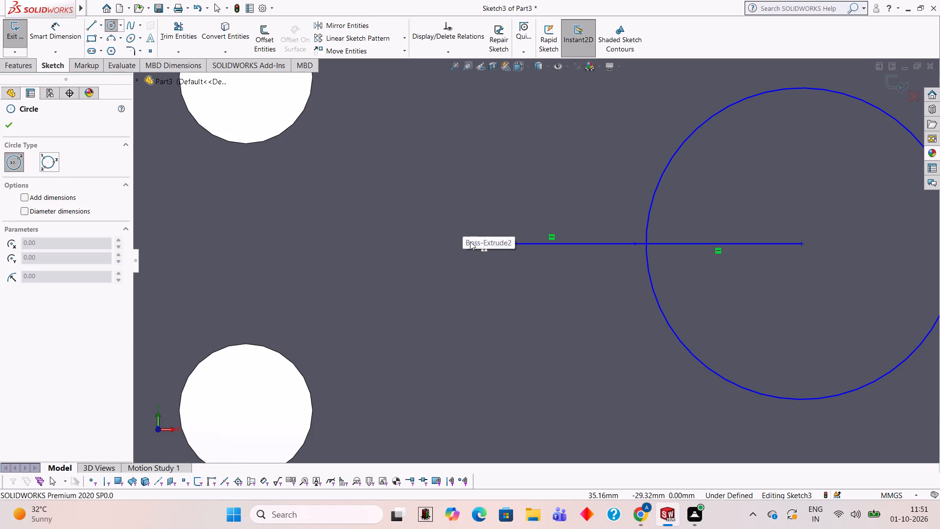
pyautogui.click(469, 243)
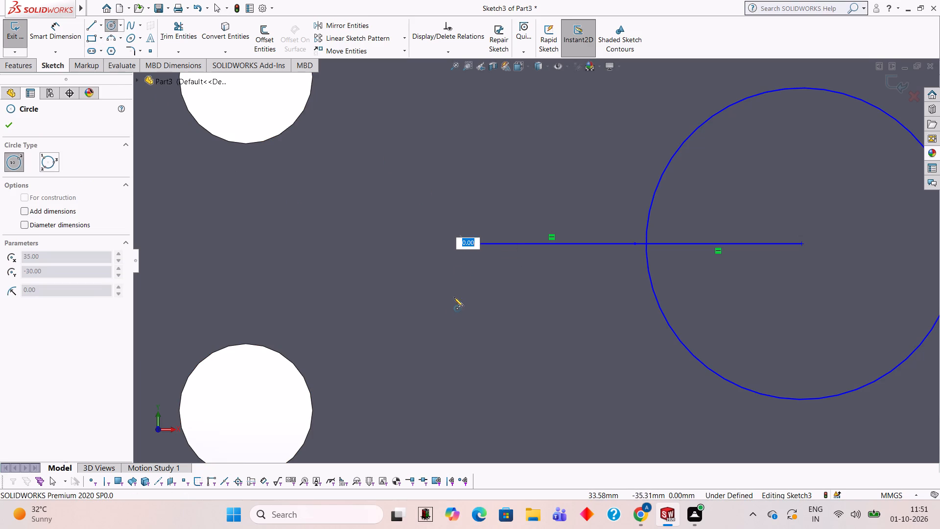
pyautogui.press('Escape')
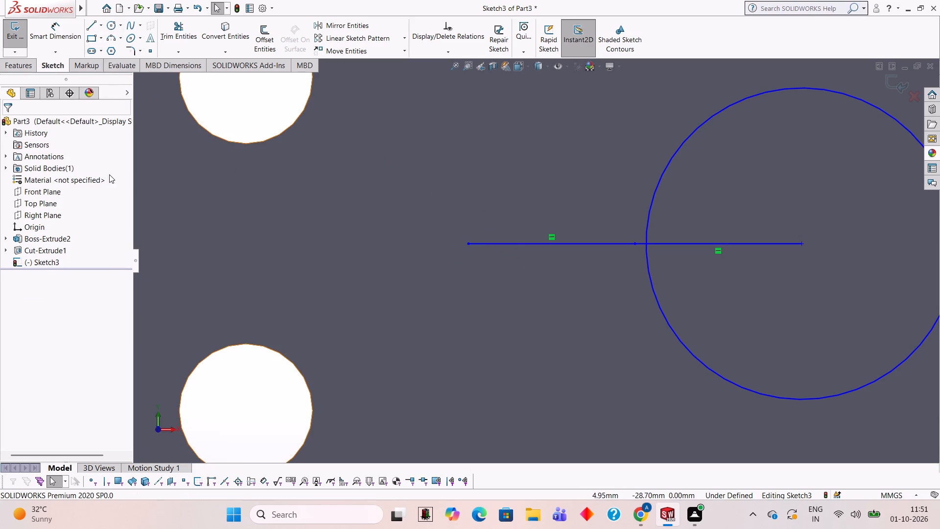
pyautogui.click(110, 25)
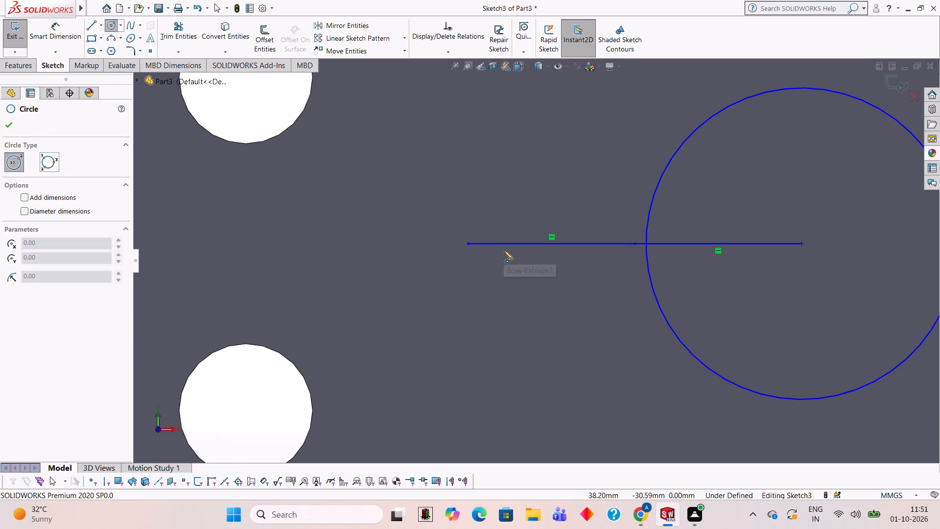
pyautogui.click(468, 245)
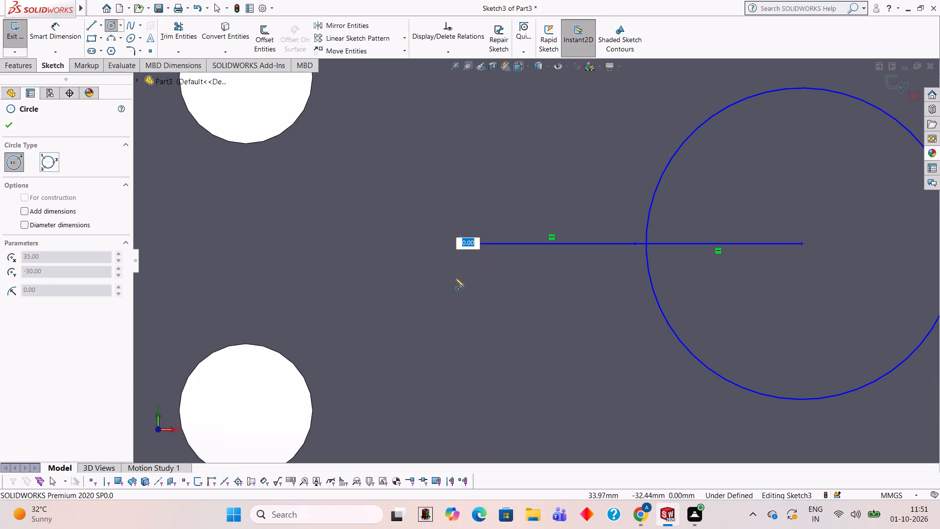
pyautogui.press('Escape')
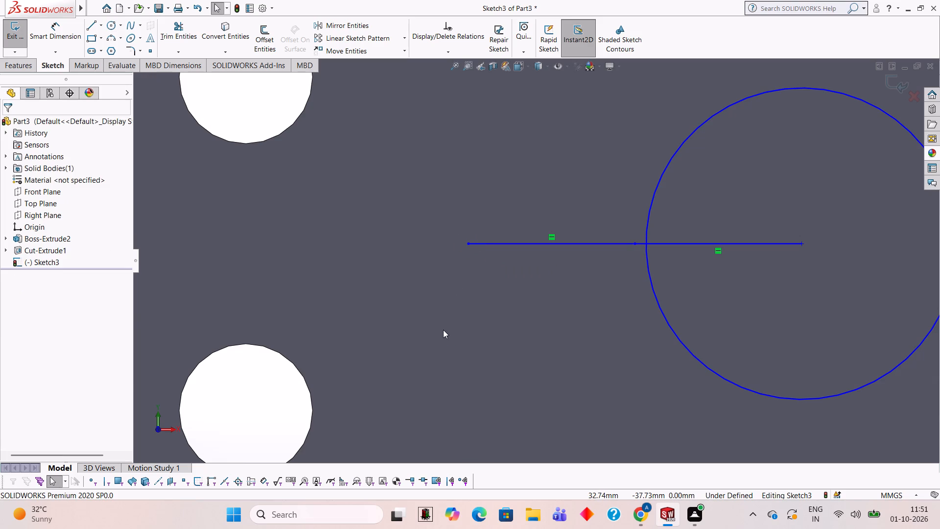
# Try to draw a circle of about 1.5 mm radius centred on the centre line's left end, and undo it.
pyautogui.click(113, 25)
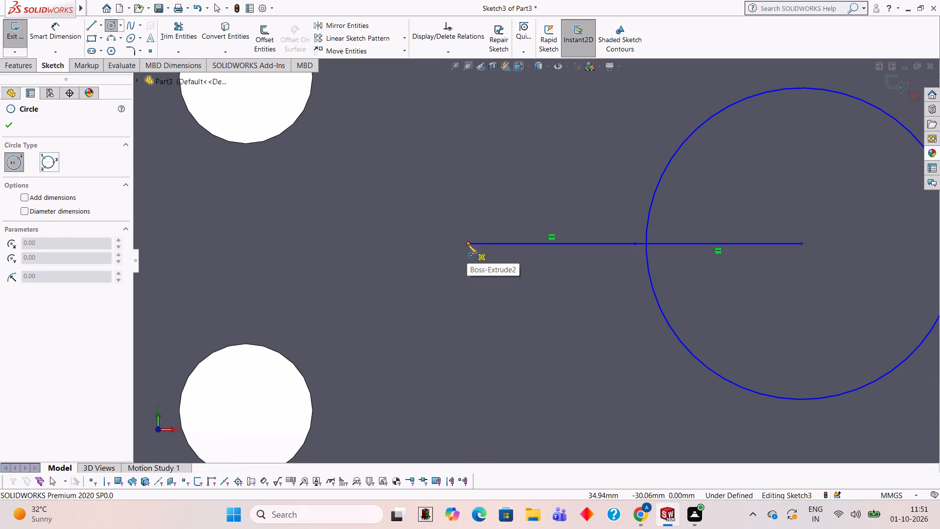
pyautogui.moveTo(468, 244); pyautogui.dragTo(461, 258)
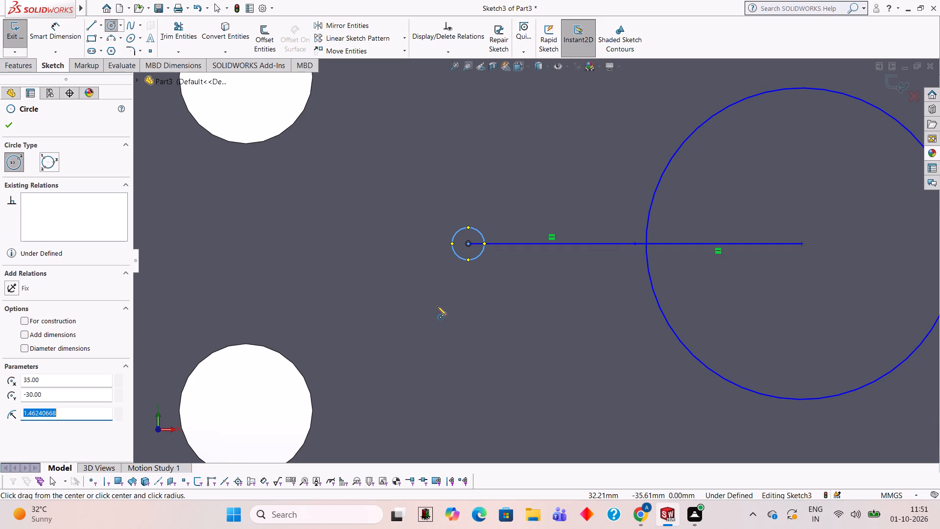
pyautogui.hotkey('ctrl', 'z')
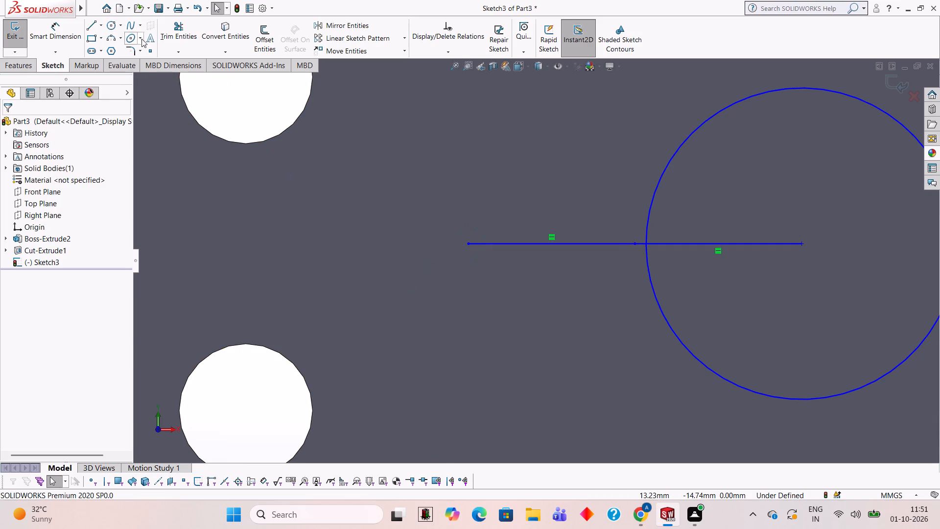
# Draw a circle of 14 mm radius centred on the left end of the centre line.
pyautogui.click(111, 27)
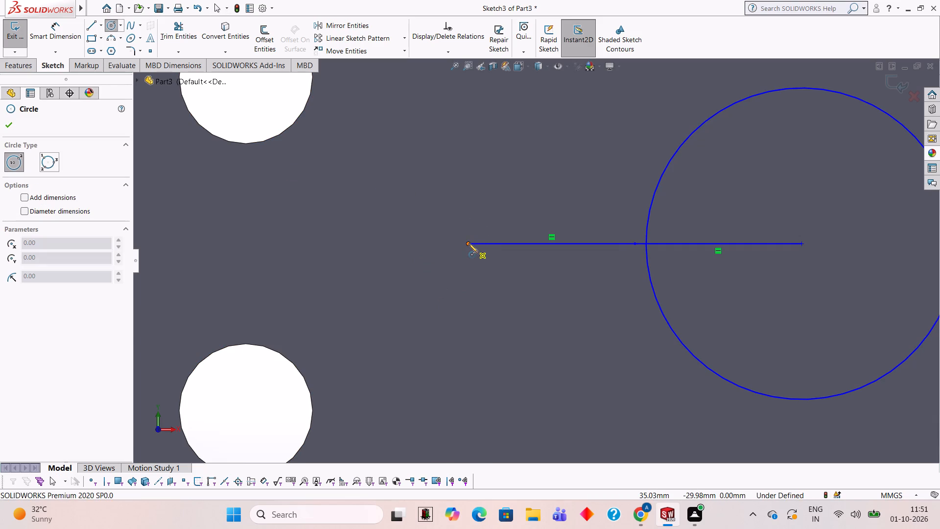
pyautogui.click(469, 243)
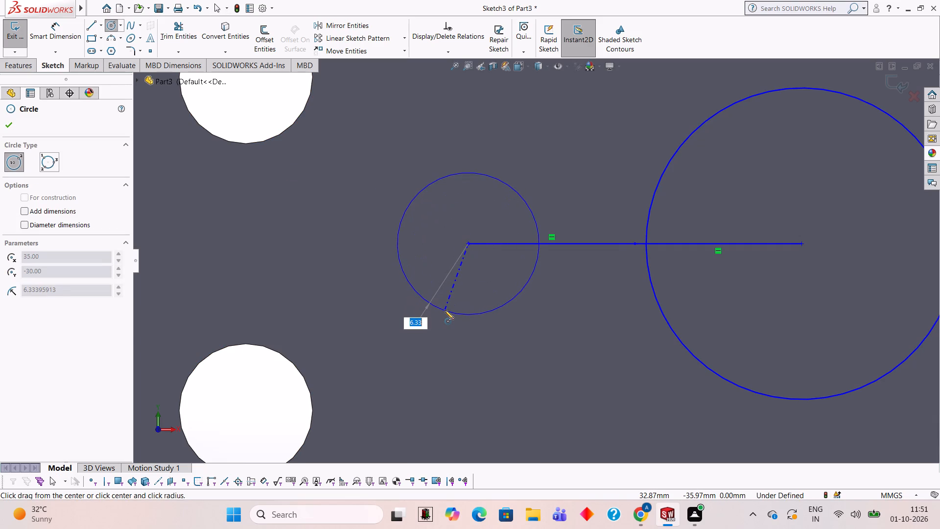
pyautogui.write('14')
pyautogui.press('Return')
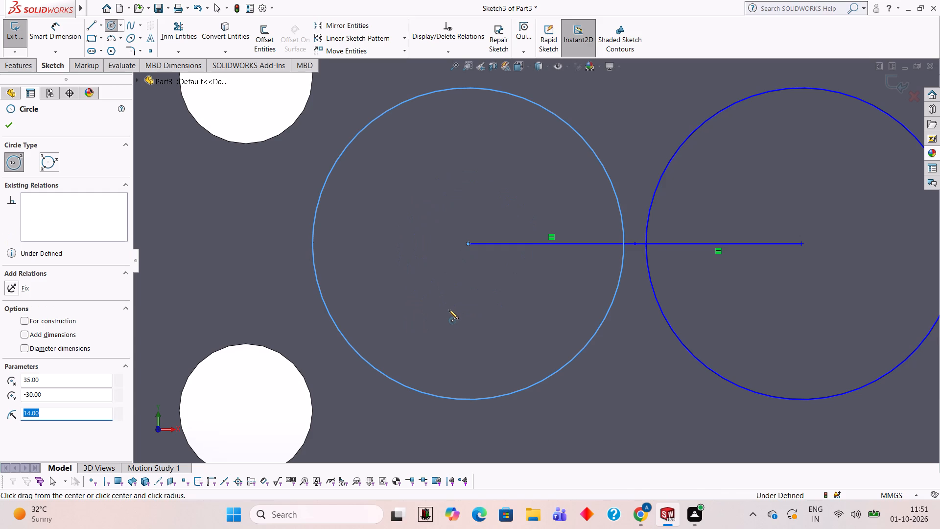
# Draw connected lines joining the circles' top points, down the right circle's vertical diameter, and back to the left circle's bottom point.
pyautogui.scroll(2, 560, 271)
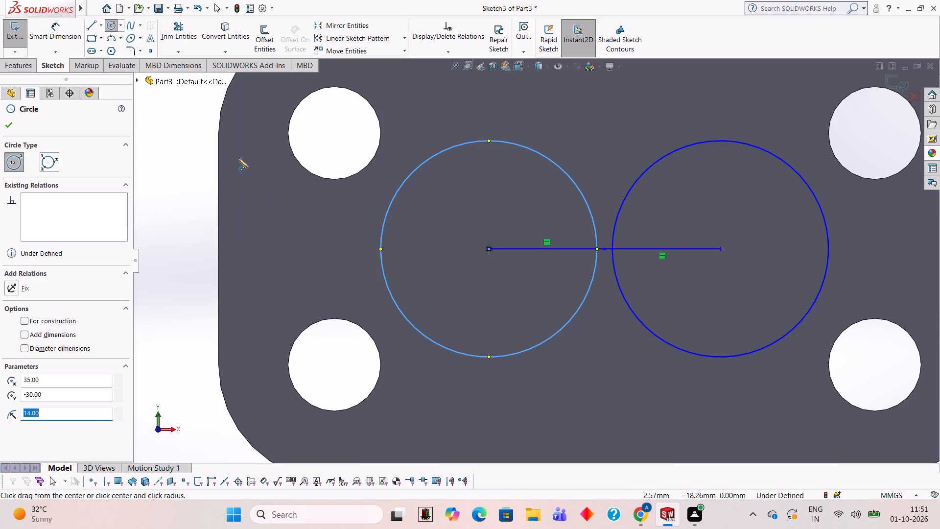
pyautogui.click(92, 25)
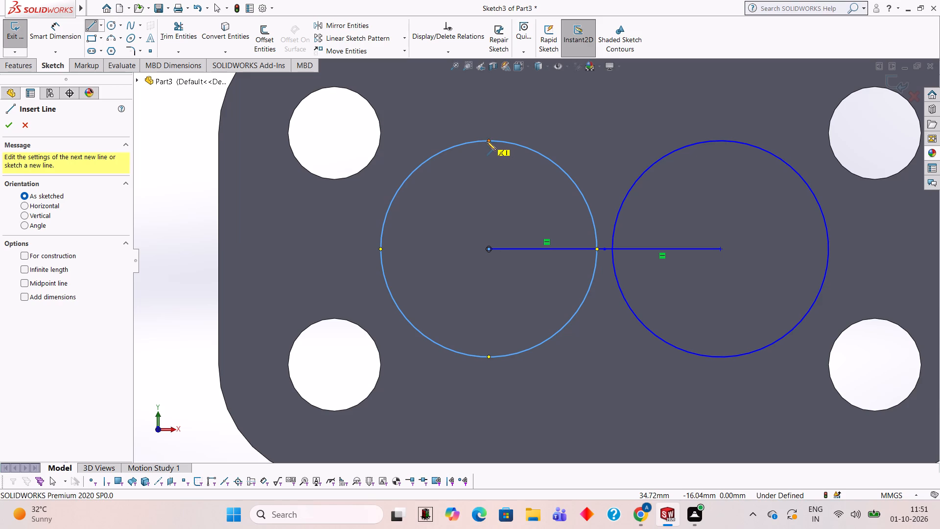
pyautogui.click(489, 139)
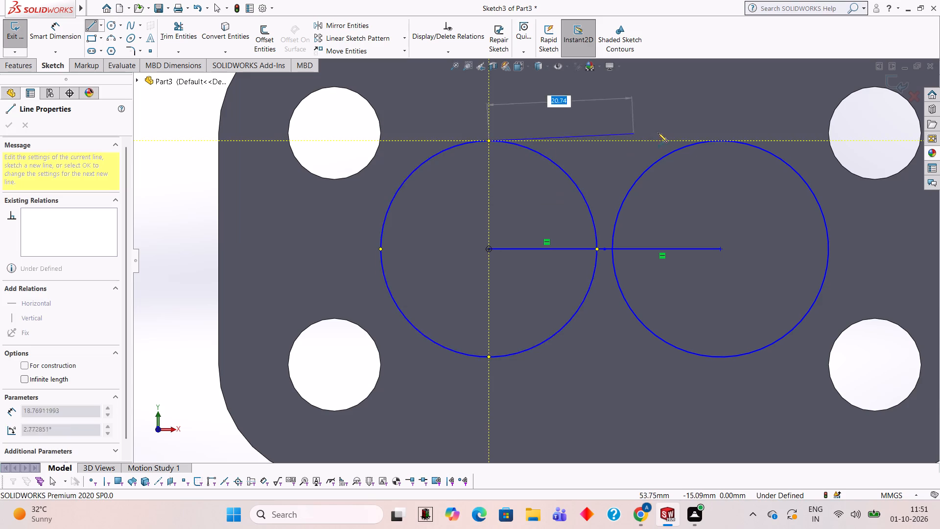
pyautogui.click(720, 141)
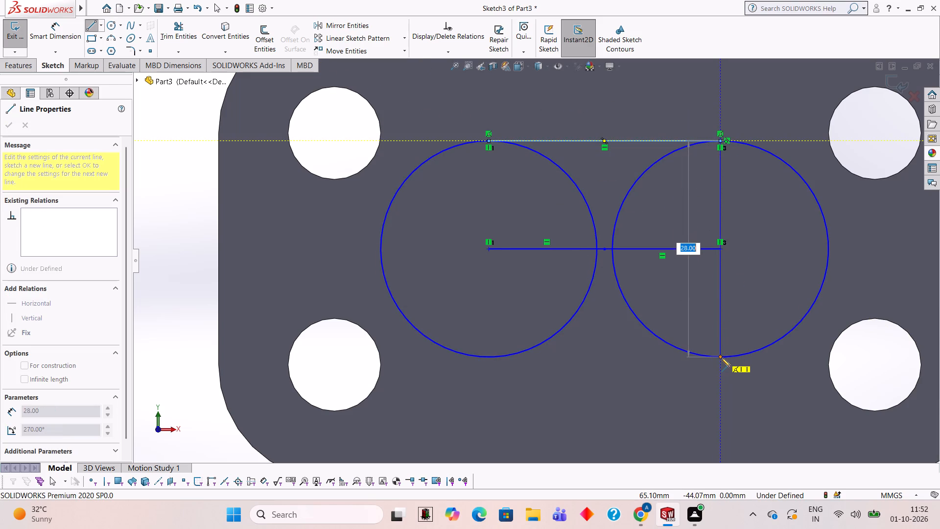
pyautogui.click(721, 358)
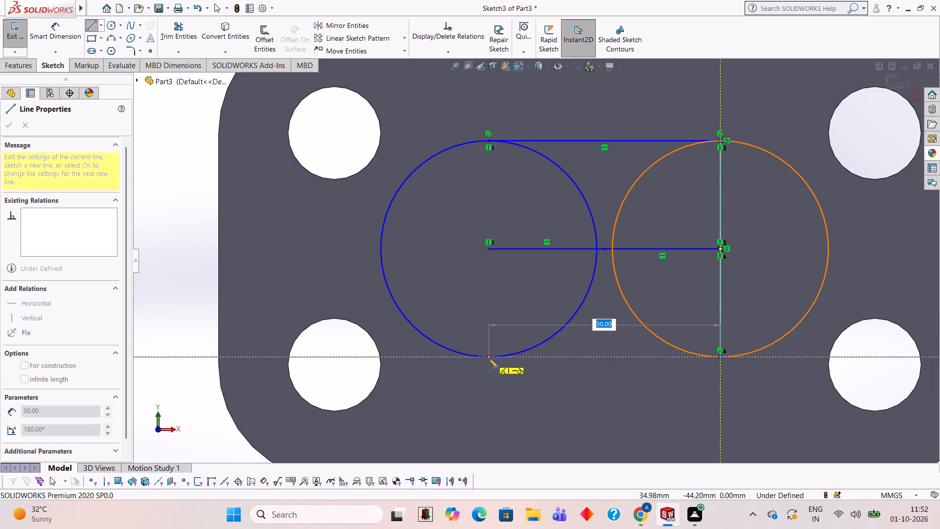
pyautogui.click(489, 358)
# Trim away both circles' inner arcs, the centre line and the vertical line, leaving only the closed slot outline.
pyautogui.click(176, 24)
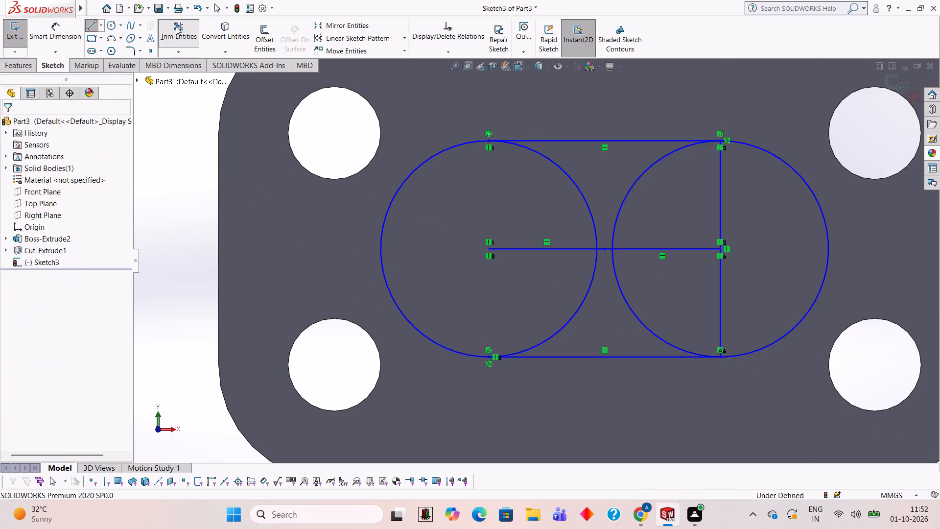
pyautogui.click(559, 164)
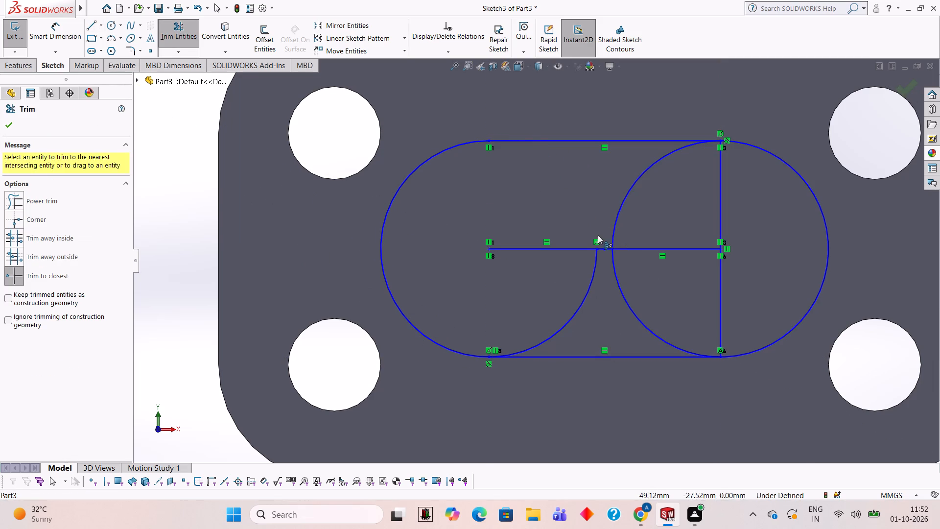
pyautogui.click(595, 272)
pyautogui.click(627, 198)
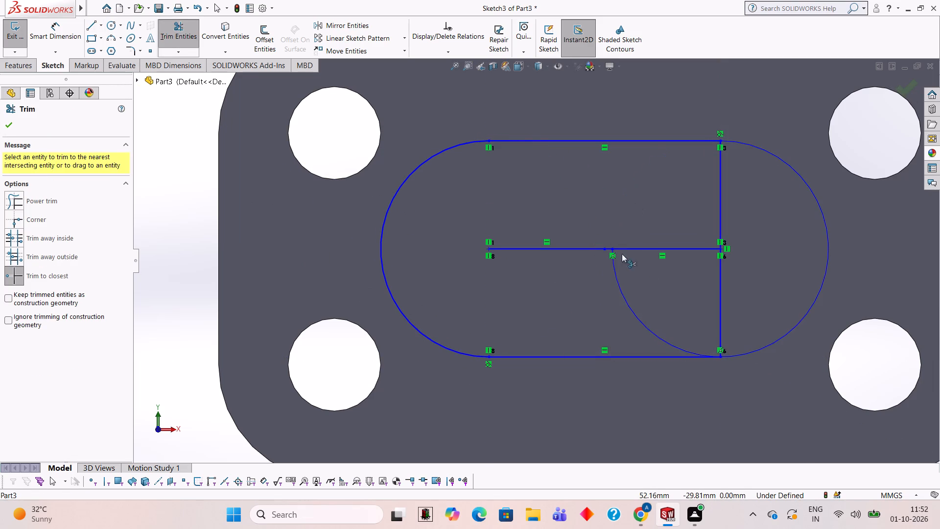
pyautogui.click(615, 277)
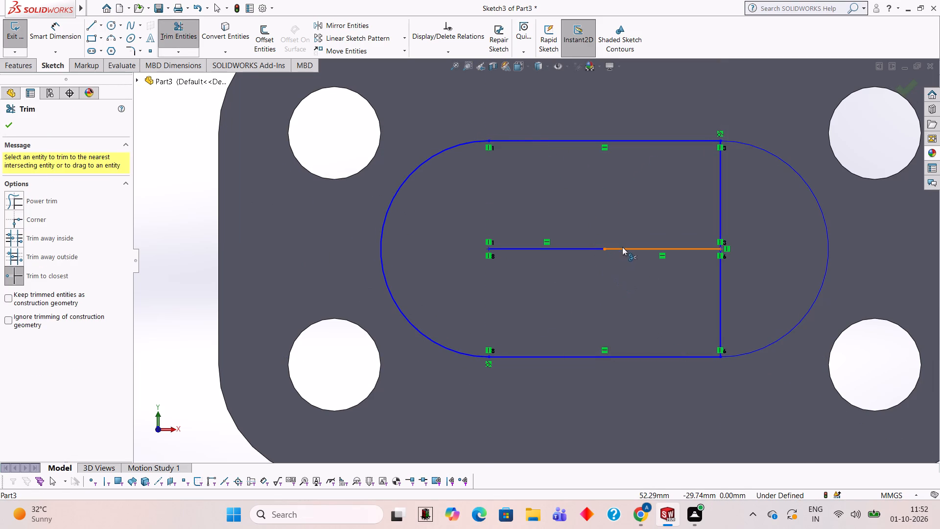
pyautogui.click(622, 247)
pyautogui.click(595, 247)
pyautogui.click(719, 192)
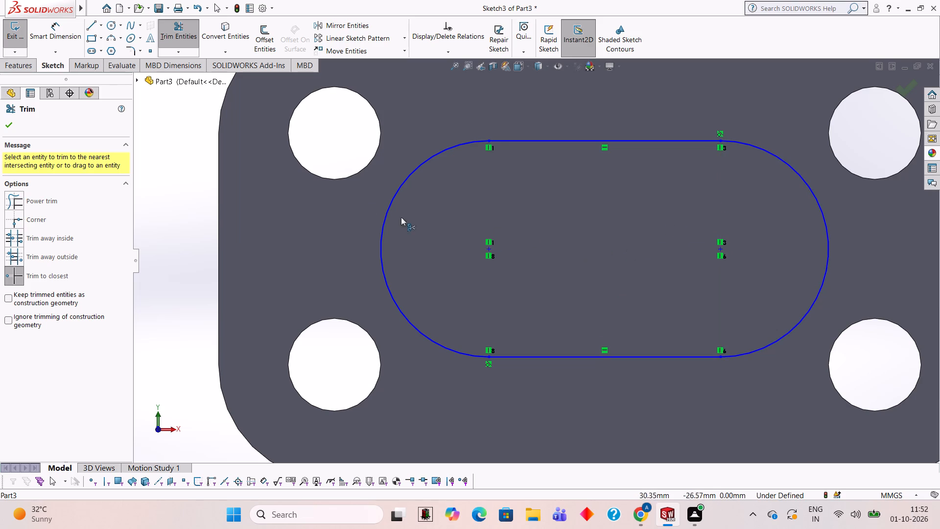
# Extrude the slot outline as a 20 mm blind boss merged with the plate.
pyautogui.click(23, 67)
pyautogui.click(23, 43)
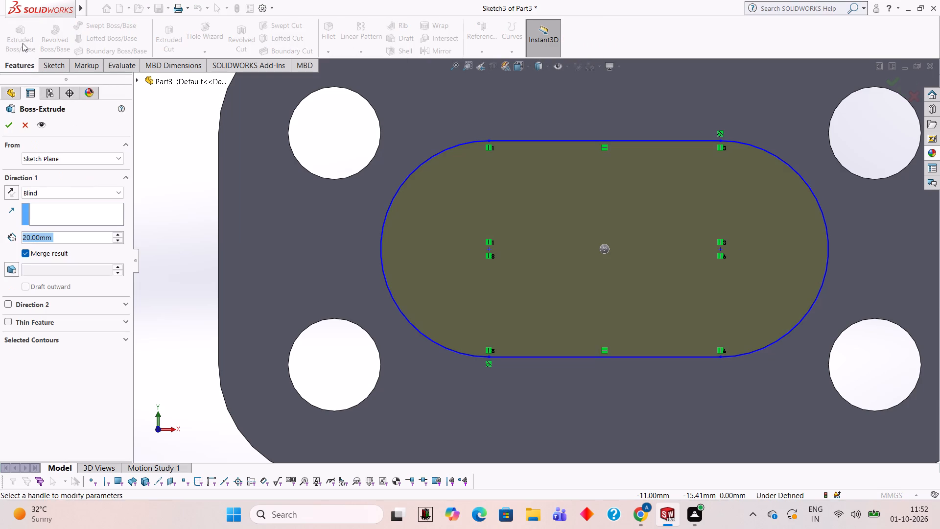
pyautogui.click(5, 126)
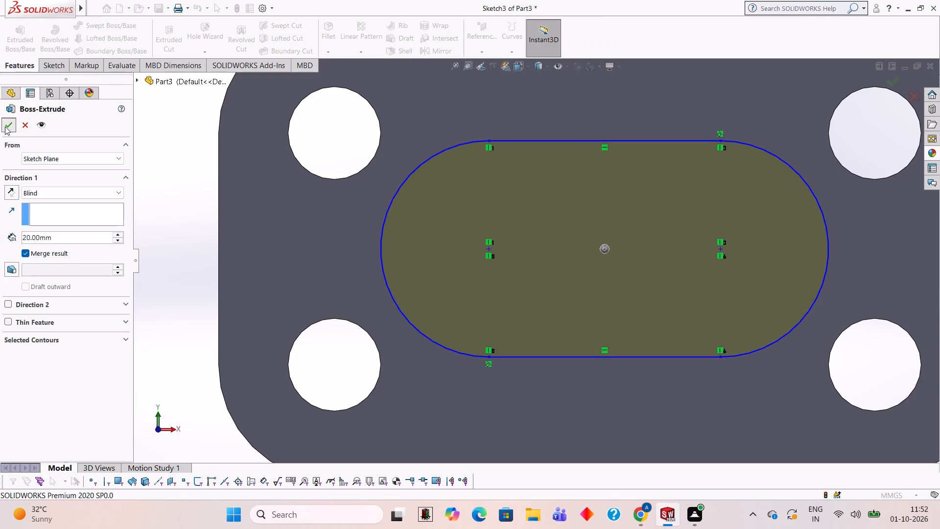
pyautogui.click(209, 217)
# Start a new sketch on the slot-shaped boss's top face, viewed normal to the face.
pyautogui.moveTo(695, 337); pyautogui.dragTo(672, 254, button='middle')
pyautogui.scroll(3, 674, 258)
pyautogui.moveTo(678, 265); pyautogui.dragTo(703, 340, button='middle')
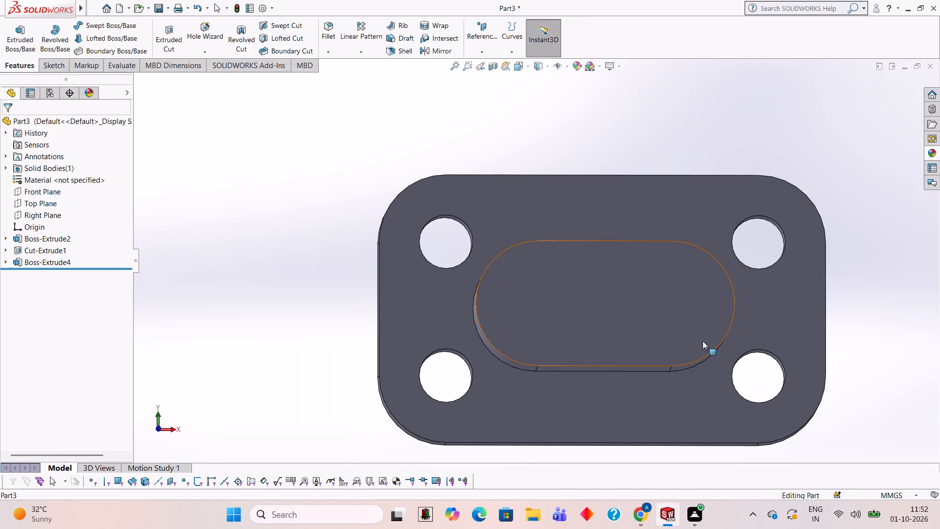
pyautogui.click(632, 290)
pyautogui.click(673, 260)
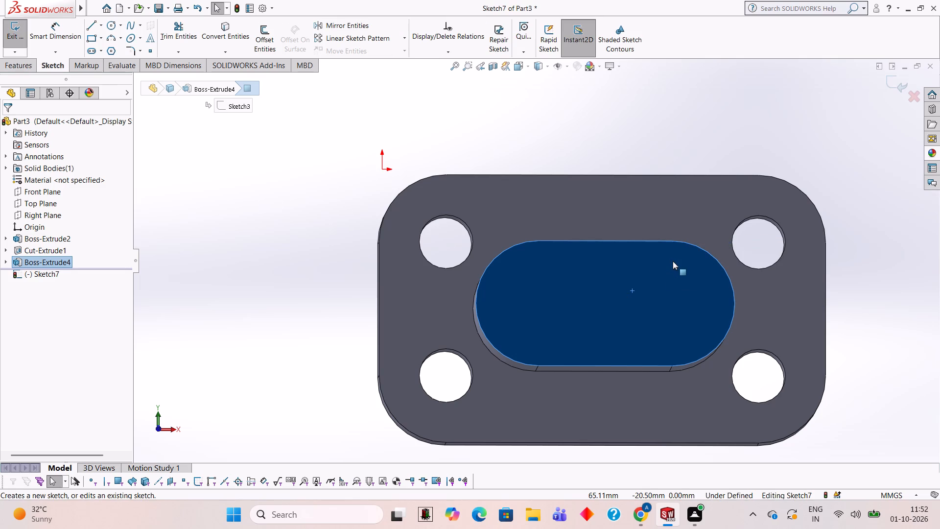
pyautogui.hotkey('ctrl', '8')
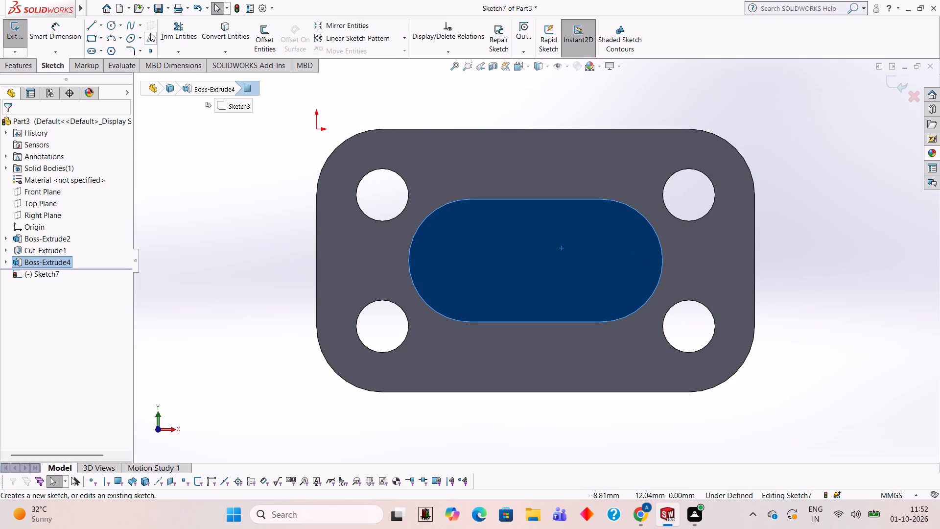
# Draw two circles of 7 mm radius, one centred on each rounded end of the slot-shaped boss.
pyautogui.click(90, 24)
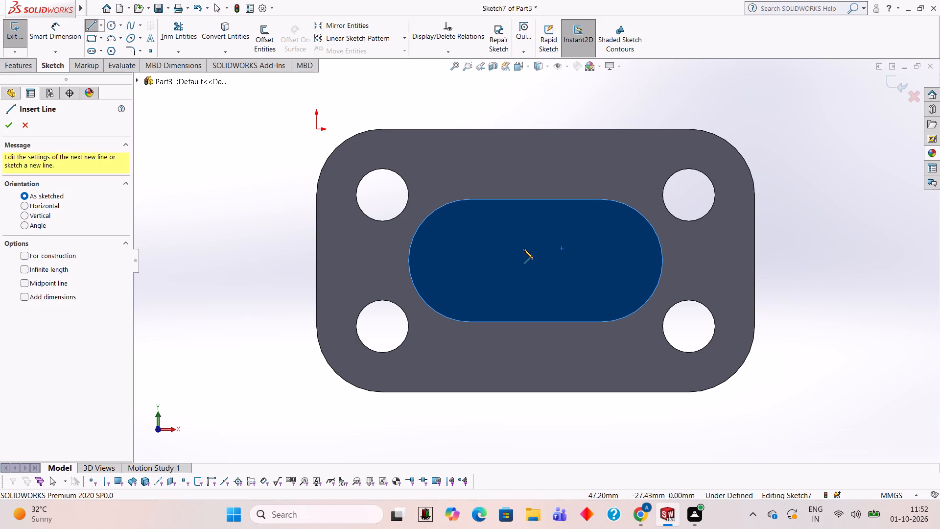
pyautogui.click(107, 19)
pyautogui.click(111, 26)
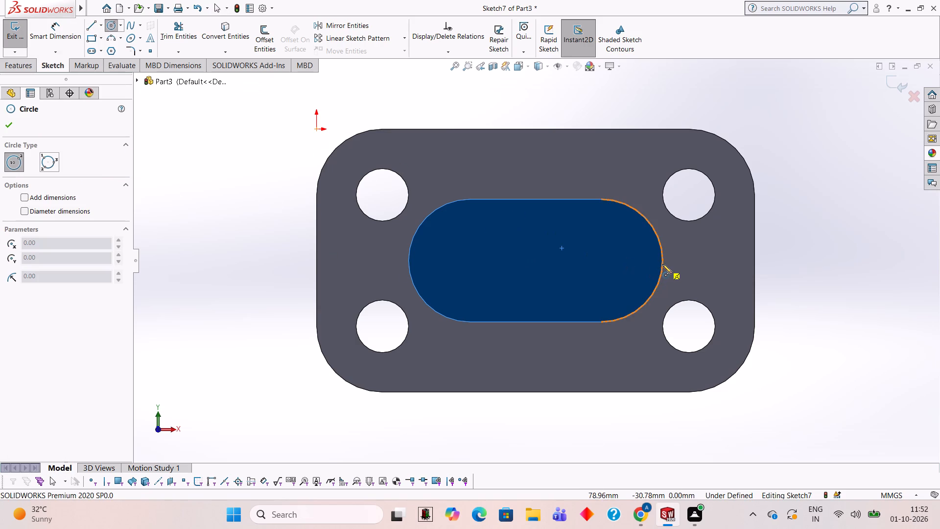
pyautogui.click(601, 259)
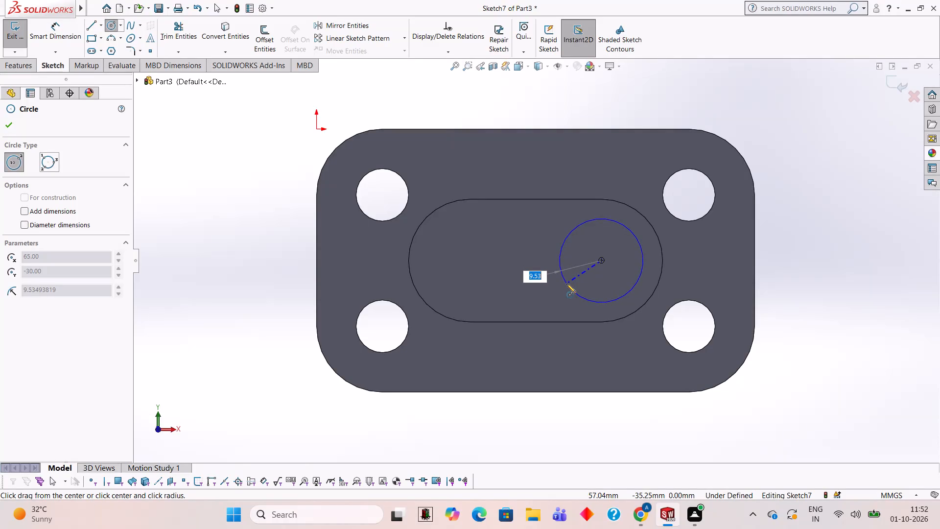
pyautogui.press('7')
pyautogui.press('Return')
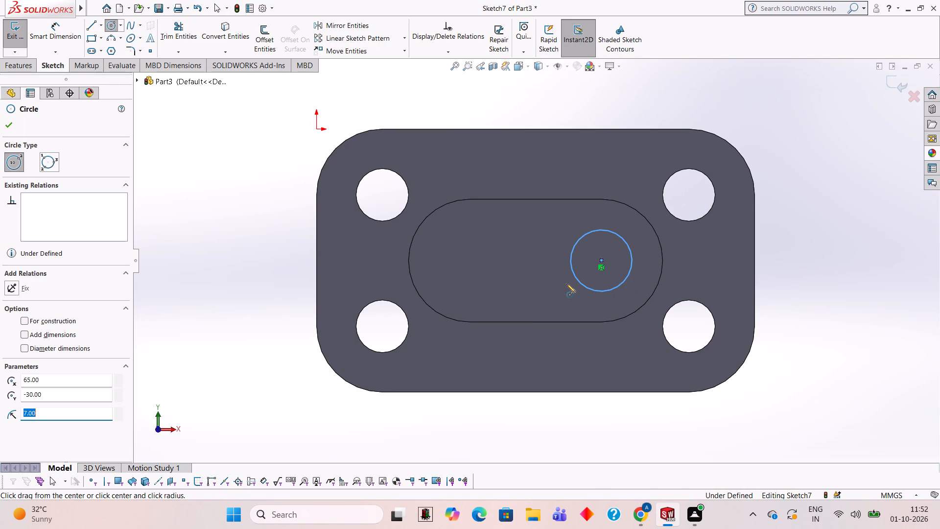
pyautogui.click(469, 259)
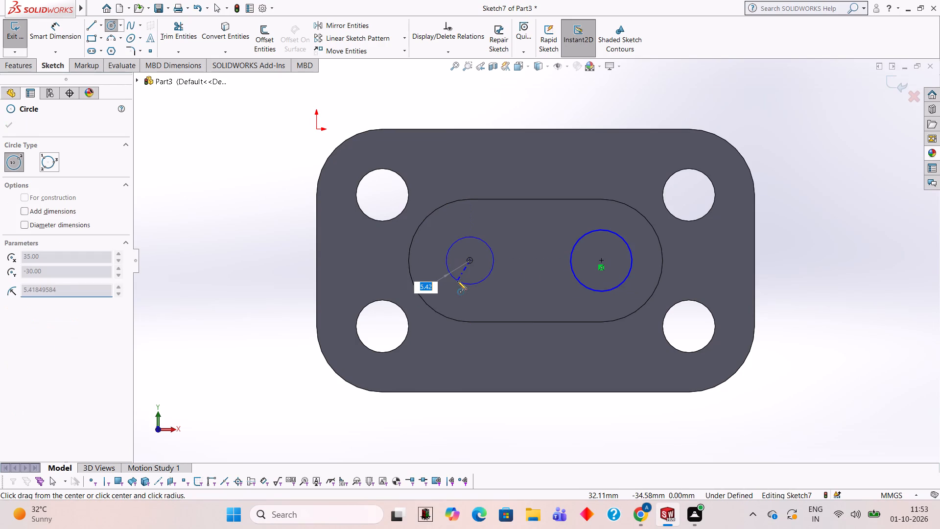
pyautogui.press('7')
pyautogui.press('Return')
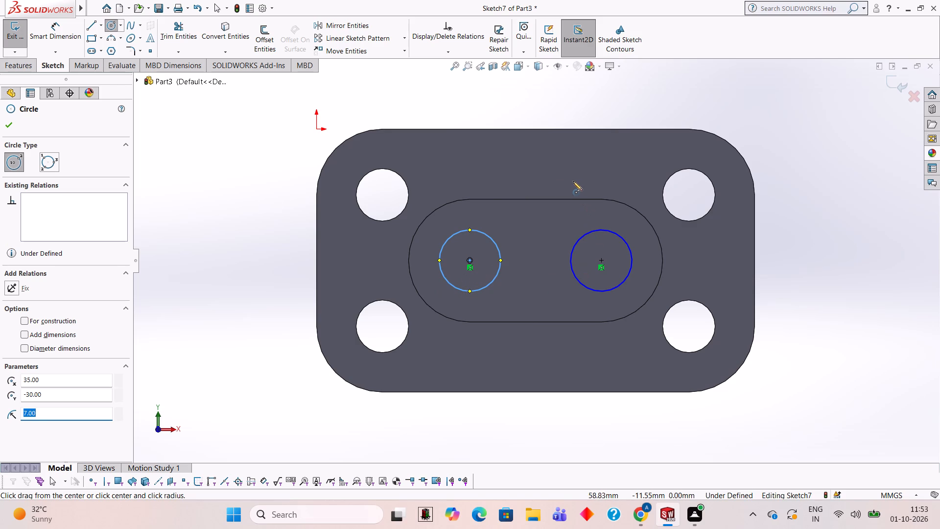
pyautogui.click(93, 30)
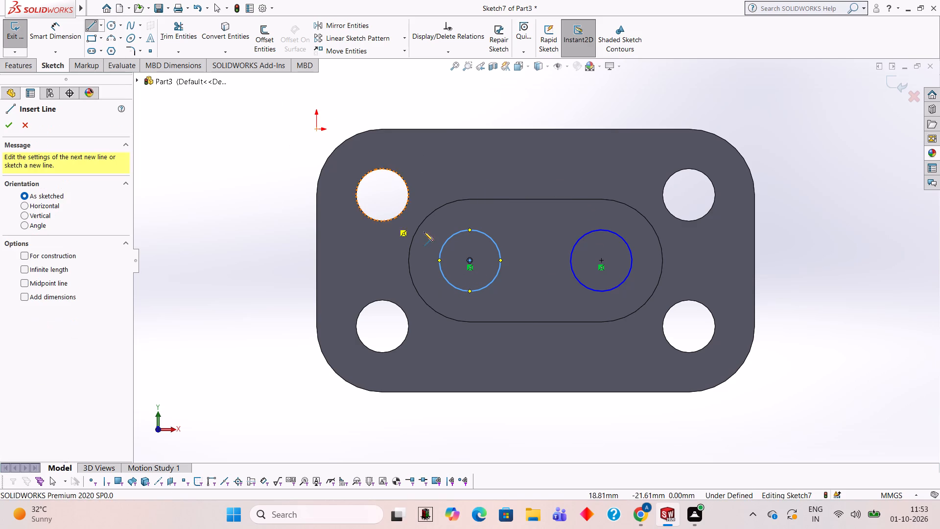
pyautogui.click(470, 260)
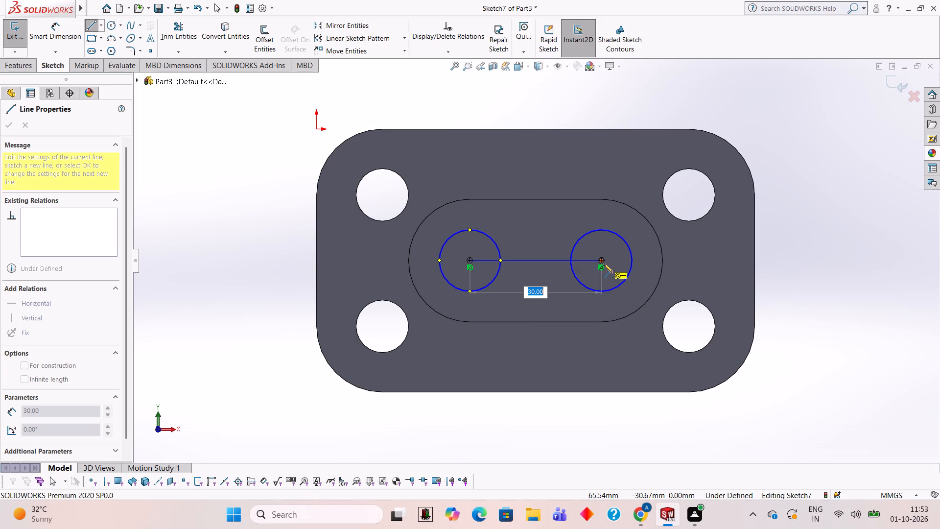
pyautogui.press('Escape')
# Undo the two 7 mm radius circles, their sketch and the 20 mm boss, back to the slot outline sketch.
pyautogui.hotkey('ctrl', 'z')
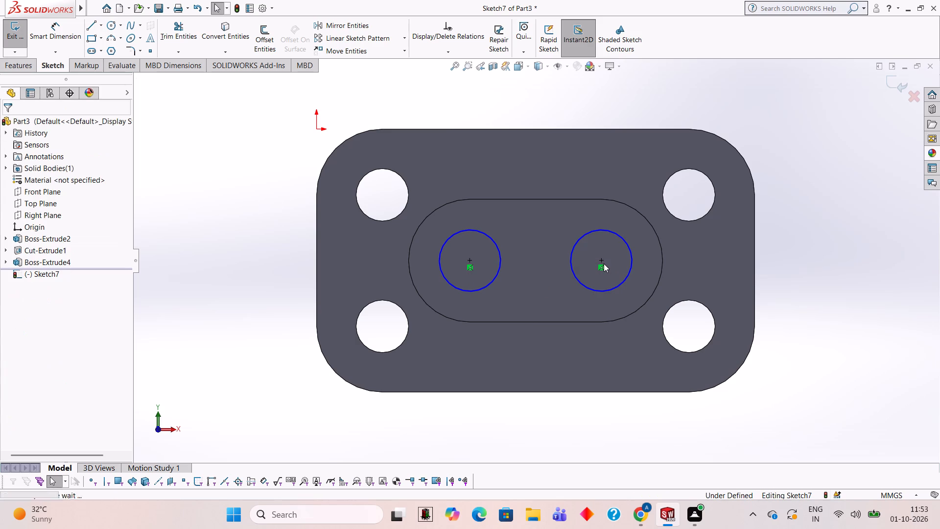
pyautogui.hotkey('ctrl', 'z')
pyautogui.hotkey('ctrl', 'z')
pyautogui.hotkey('ctrl', 'z')
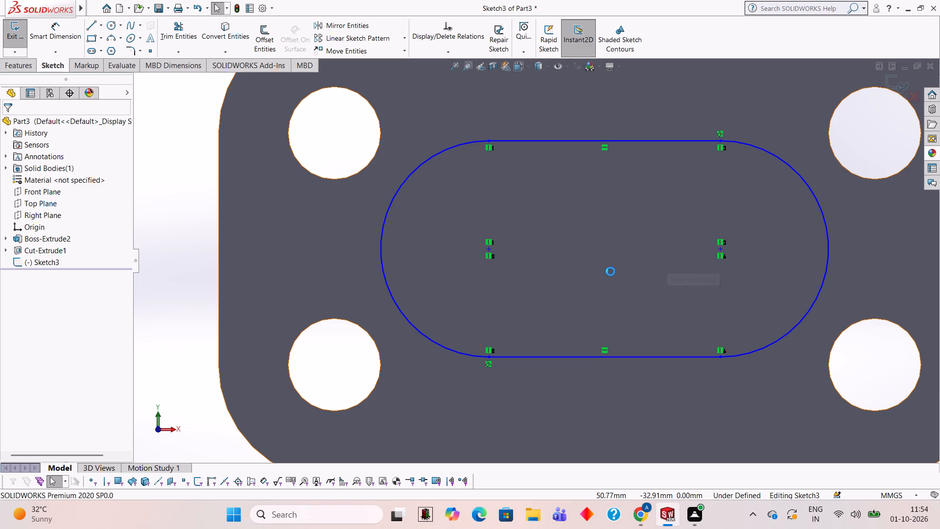
# Undo the slot outline's trims, connecting lines, circles and right half of the centre line, keeping only its left half.
pyautogui.hotkey('ctrl', 'z')
pyautogui.hotkey('ctrl', 'z')
pyautogui.hotkey('ctrl', 'z')
pyautogui.hotkey('ctrl', 'z')
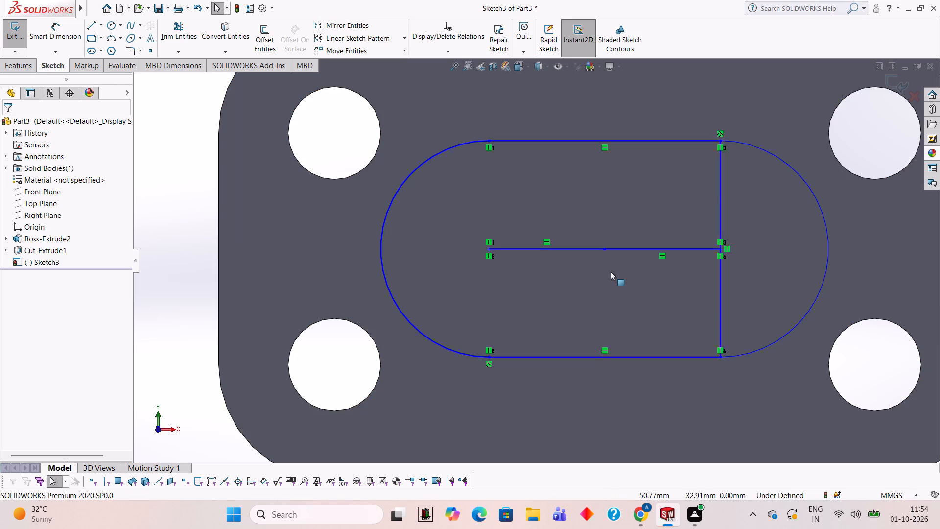
pyautogui.hotkey('ctrl', 'z')
pyautogui.hotkey('ctrl', 'z')
pyautogui.hotkey('ctrl', 'z')
pyautogui.hotkey('ctrl', 'z')
pyautogui.hotkey('ctrl', 'z')
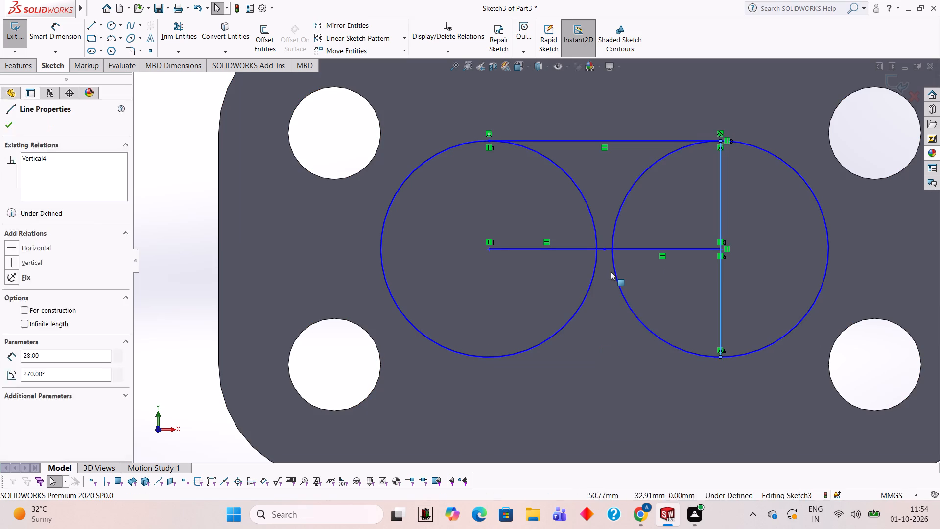
pyautogui.hotkey('ctrl', 'z')
pyautogui.hotkey('ctrl', 'z')
pyautogui.hotkey('ctrl', 'z')
pyautogui.hotkey('ctrl', 'z')
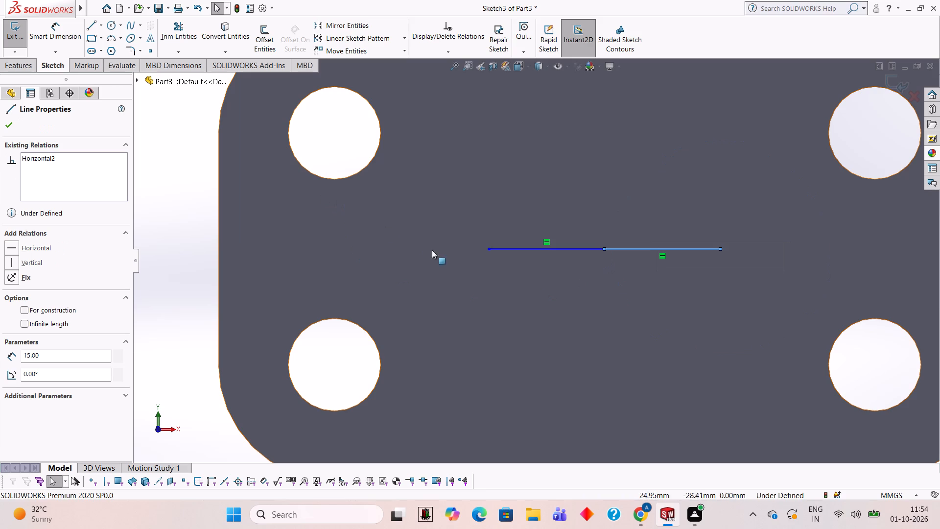
pyautogui.hotkey('ctrl', 'z')
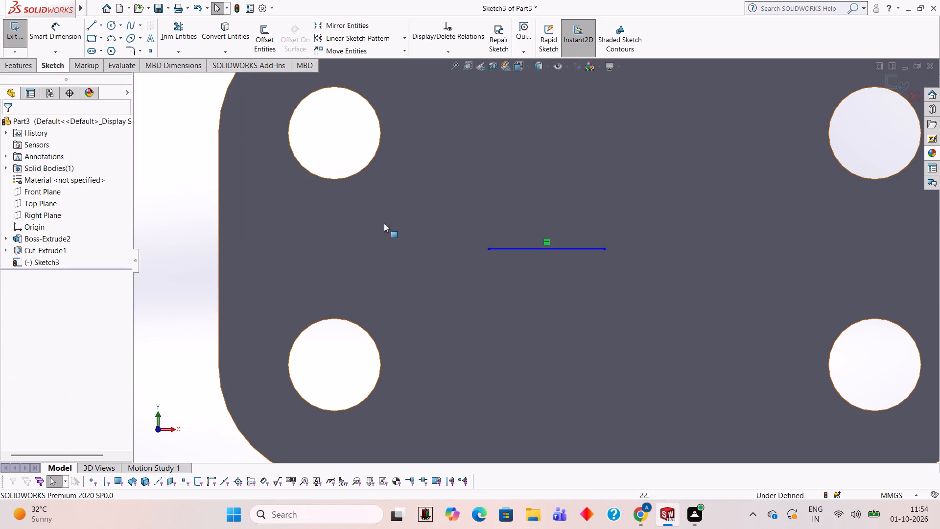
# Draw a 12.5 mm horizontal line from the plate's centre towards the right-hand holes.
pyautogui.click(91, 24)
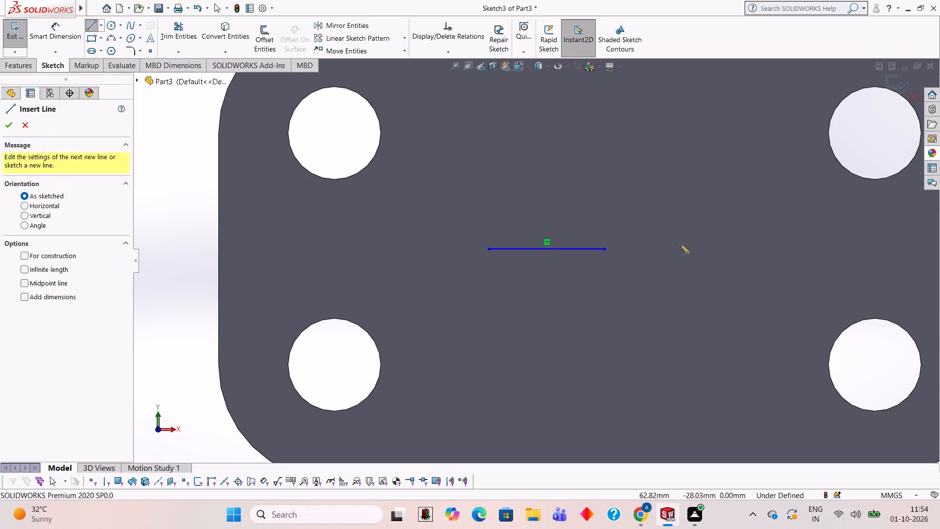
pyautogui.click(604, 249)
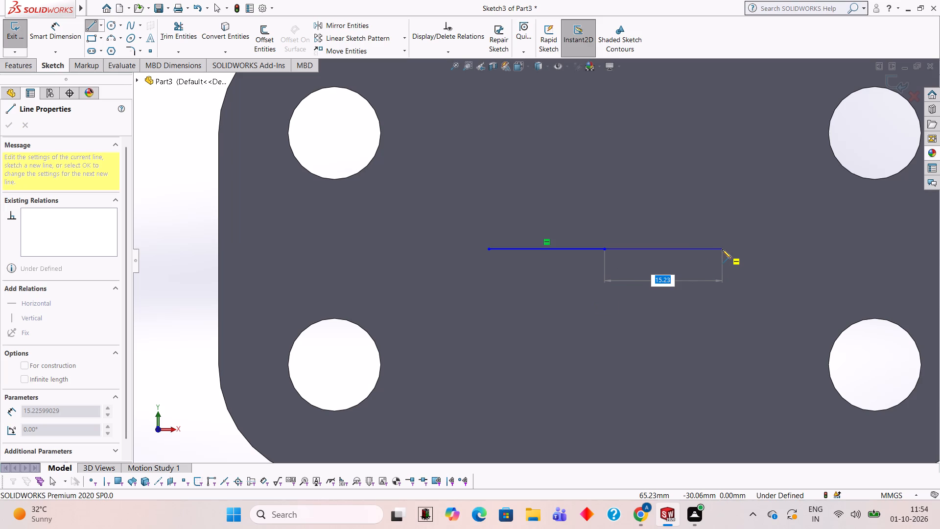
pyautogui.write('12.5')
pyautogui.press('Return')
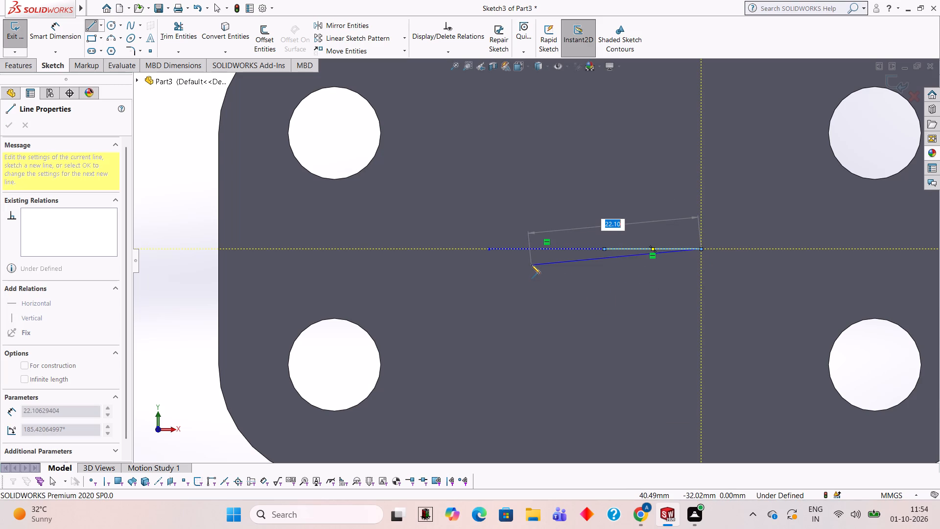
pyautogui.press('Escape')
# Trim away the old left half of the centre line and replace it with a 12.5 mm horizontal line from the plate's centre.
pyautogui.click(190, 42)
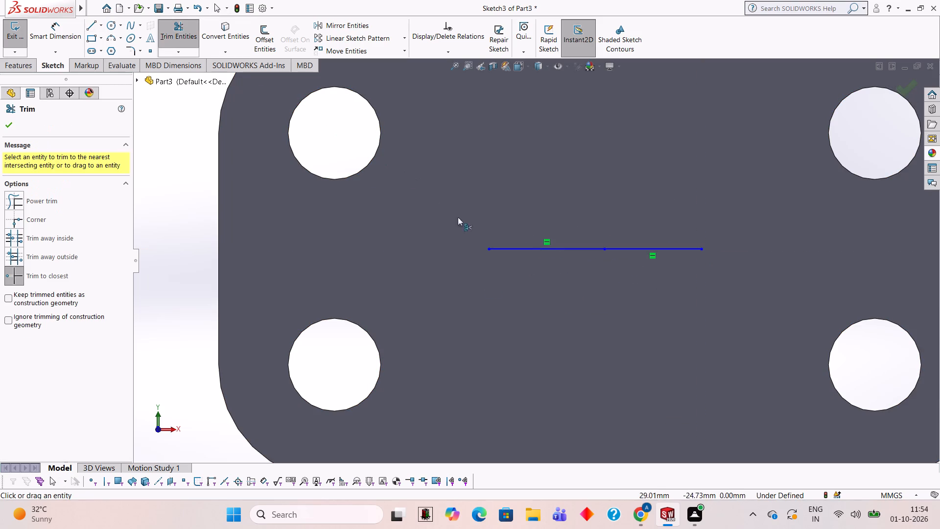
pyautogui.click(552, 250)
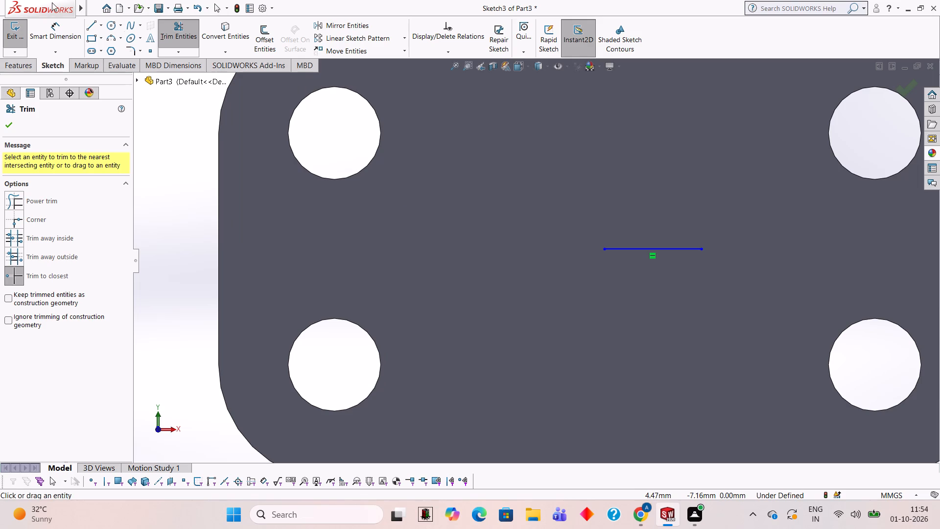
pyautogui.click(91, 27)
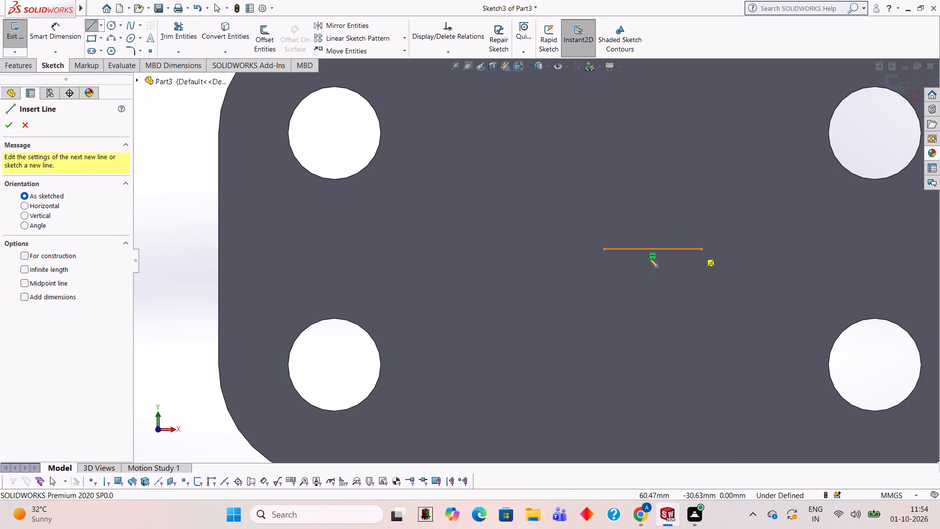
pyautogui.click(604, 248)
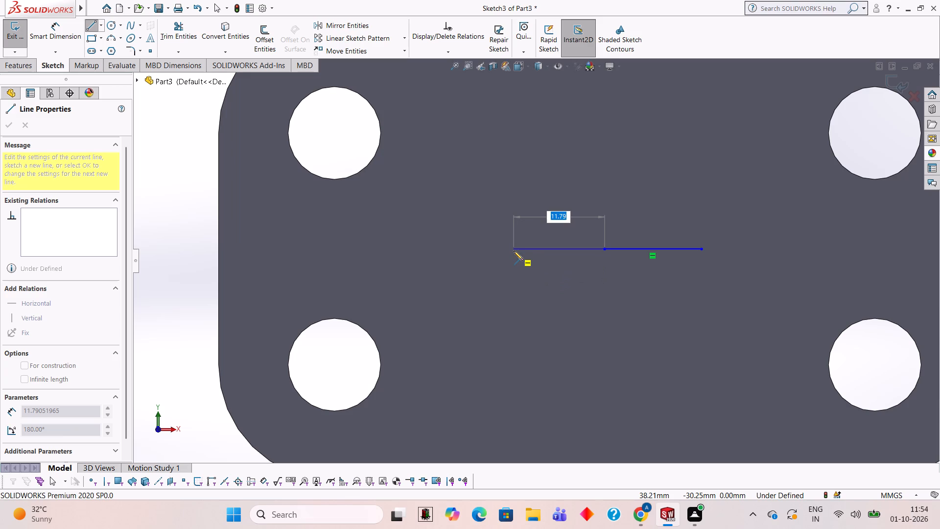
pyautogui.write('12.5')
pyautogui.press('Return')
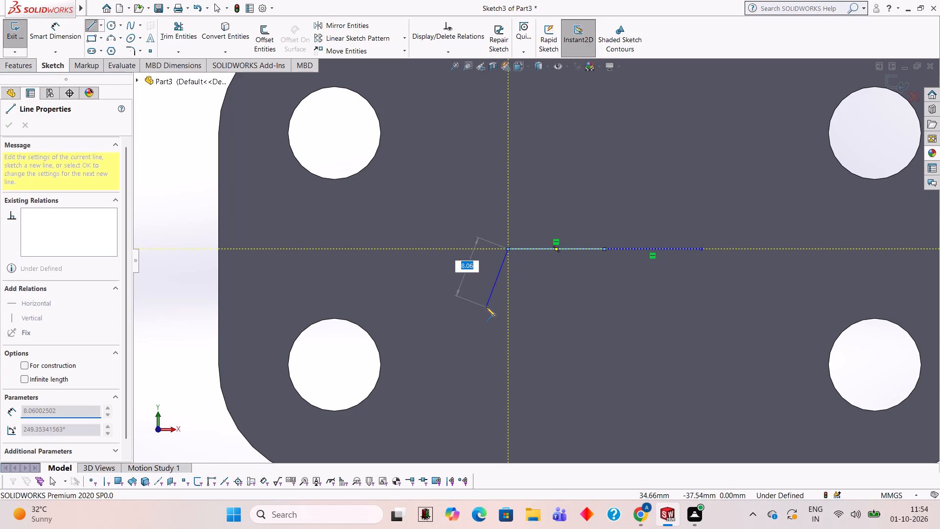
pyautogui.press('Escape')
# Draw a circle of 14 mm radius centred on the right end of the centre line.
pyautogui.scroll(2, 759, 172)
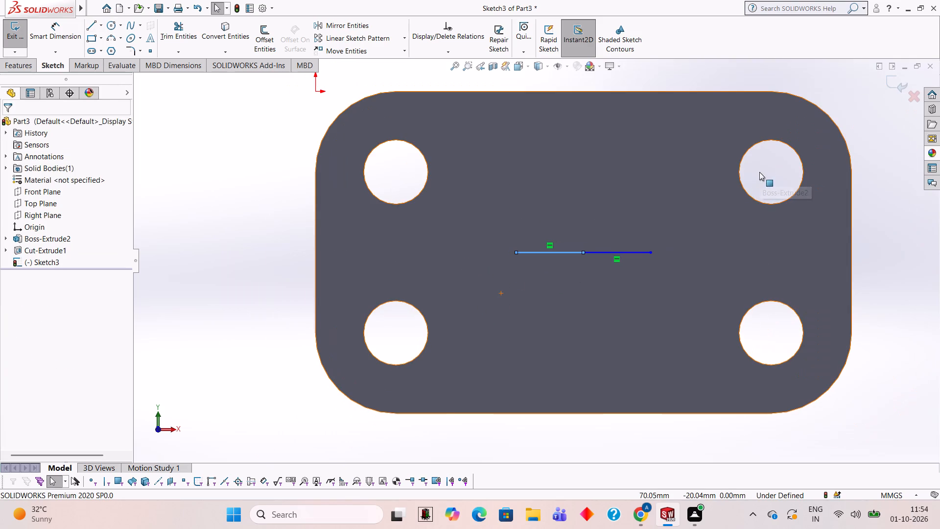
pyautogui.click(117, 24)
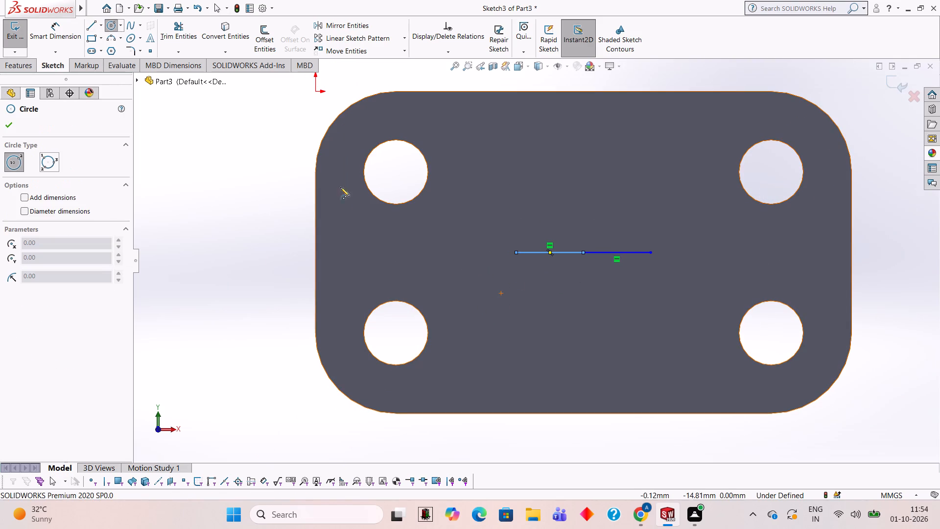
pyautogui.scroll(-2, 367, 206)
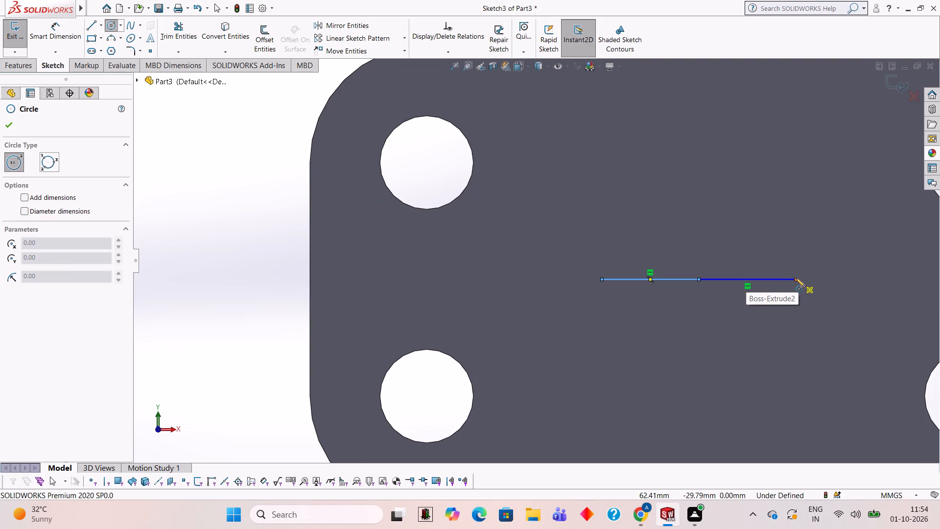
pyautogui.click(796, 279)
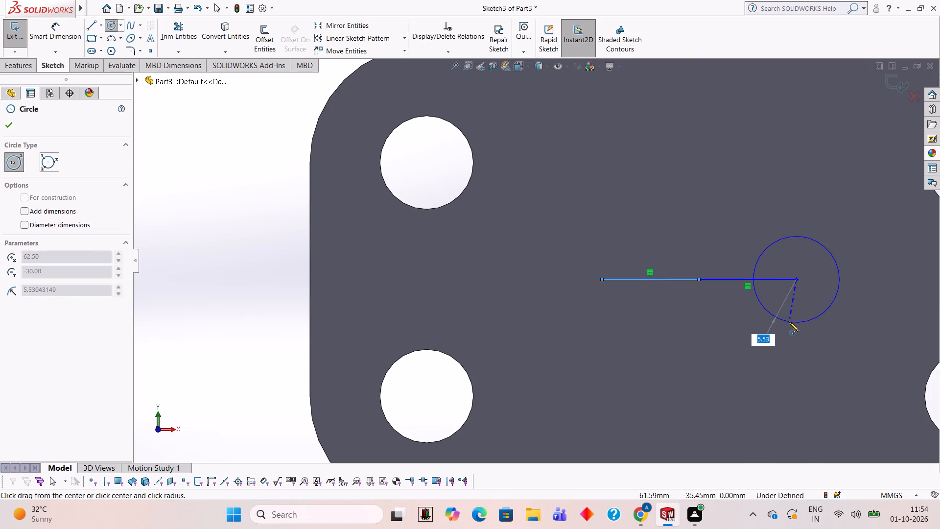
pyautogui.write('14')
pyautogui.press('Return')
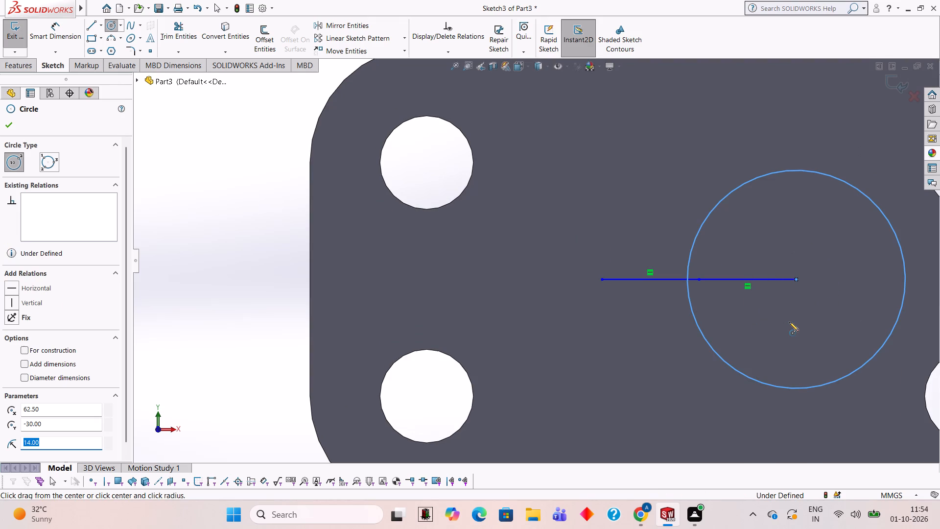
# Draw a circle of 14 mm radius centred on the left end of the centre line.
pyautogui.click(601, 280)
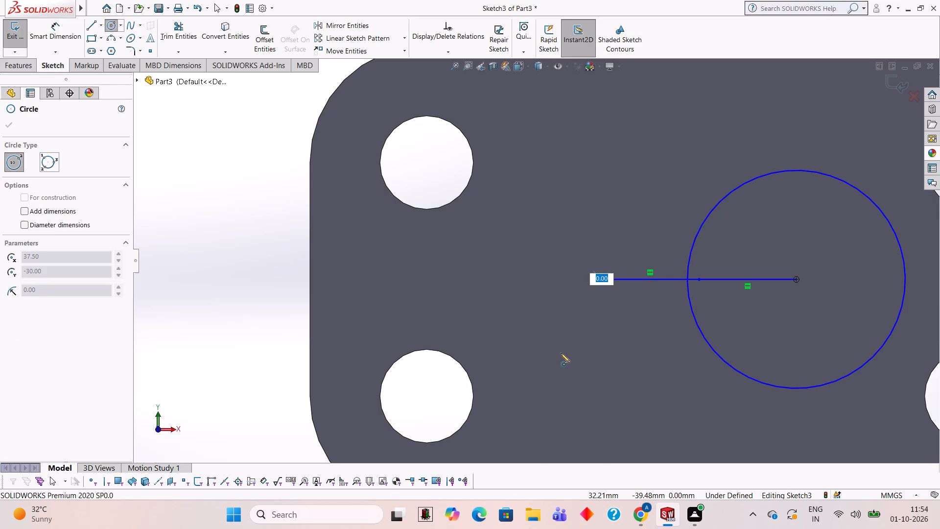
pyautogui.press('Escape')
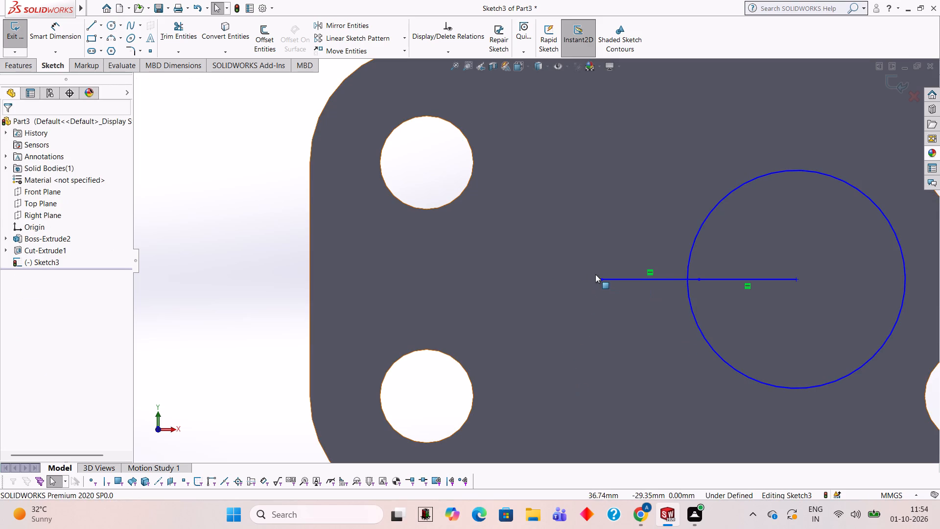
pyautogui.click(602, 278)
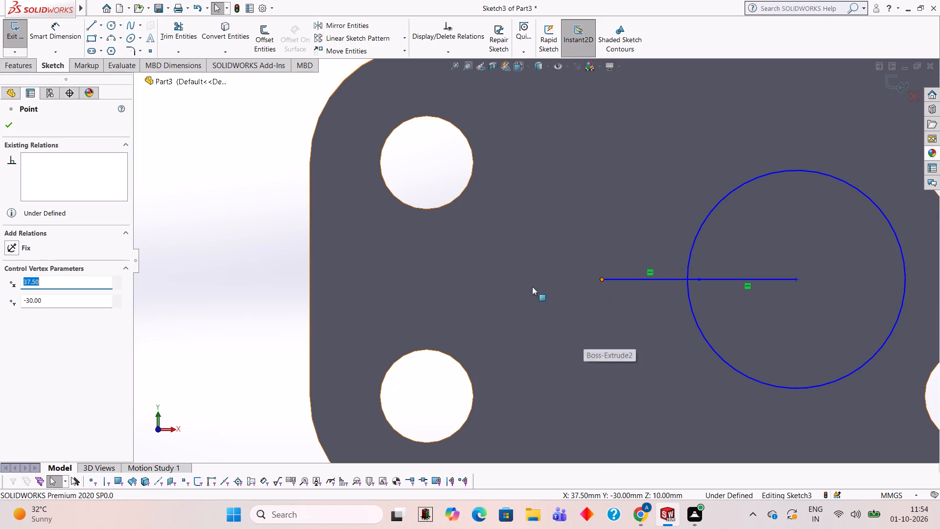
pyautogui.click(601, 277)
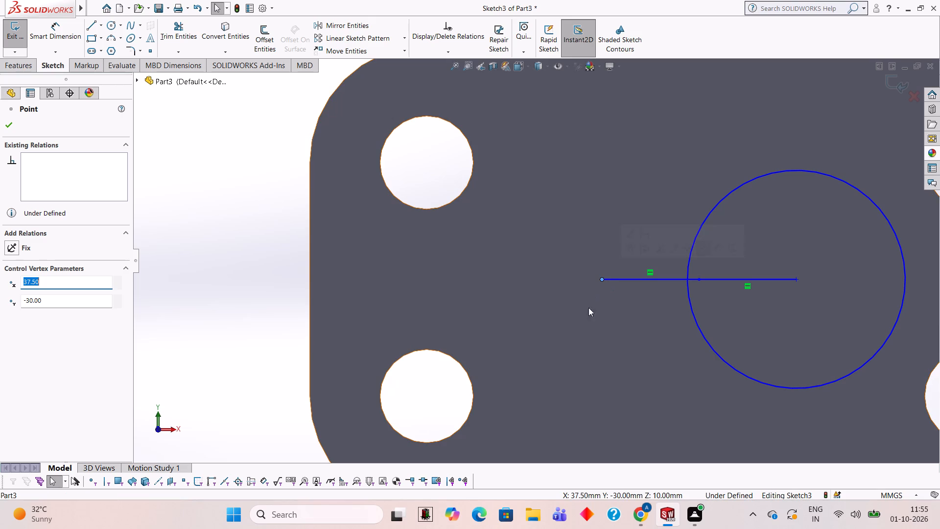
pyautogui.click(601, 277)
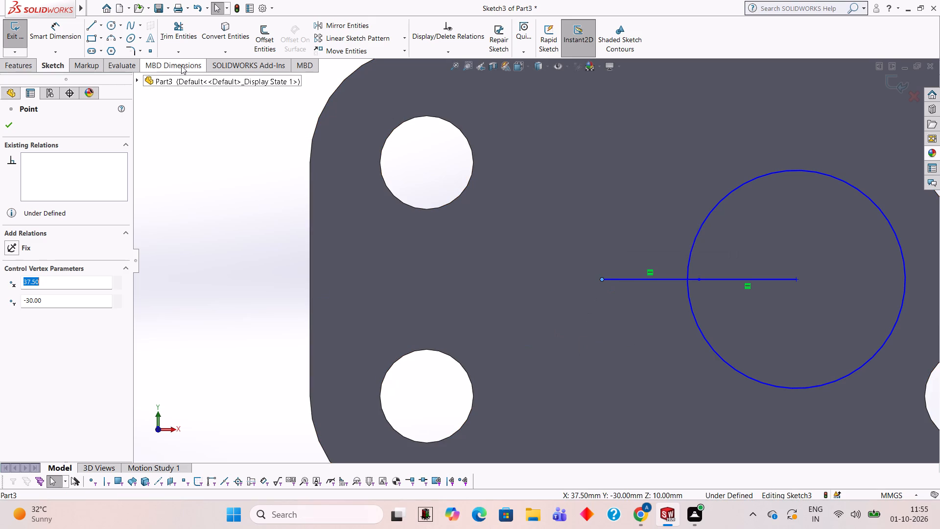
pyautogui.click(113, 30)
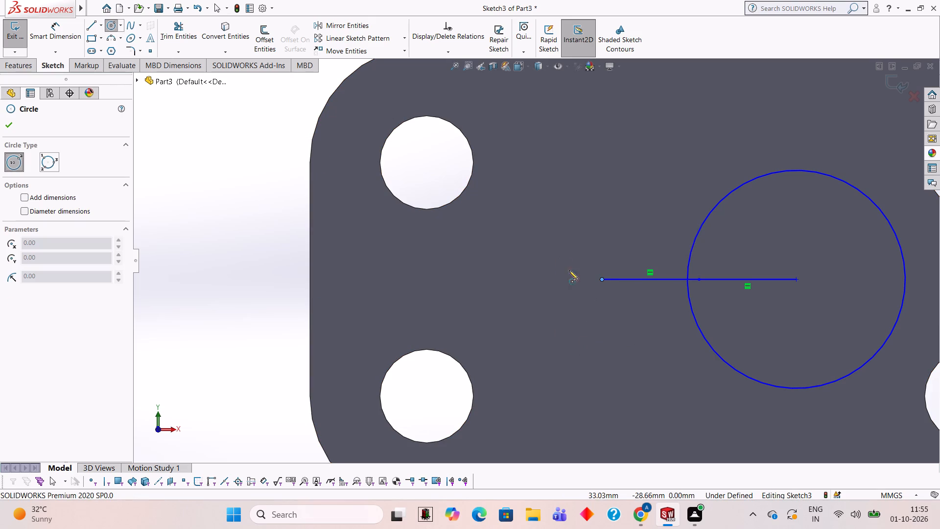
pyautogui.click(601, 279)
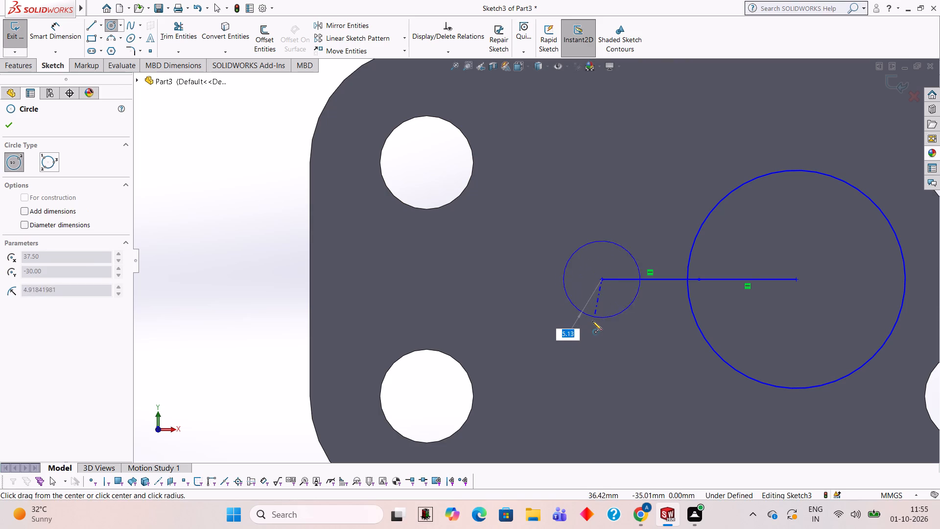
pyautogui.write('14')
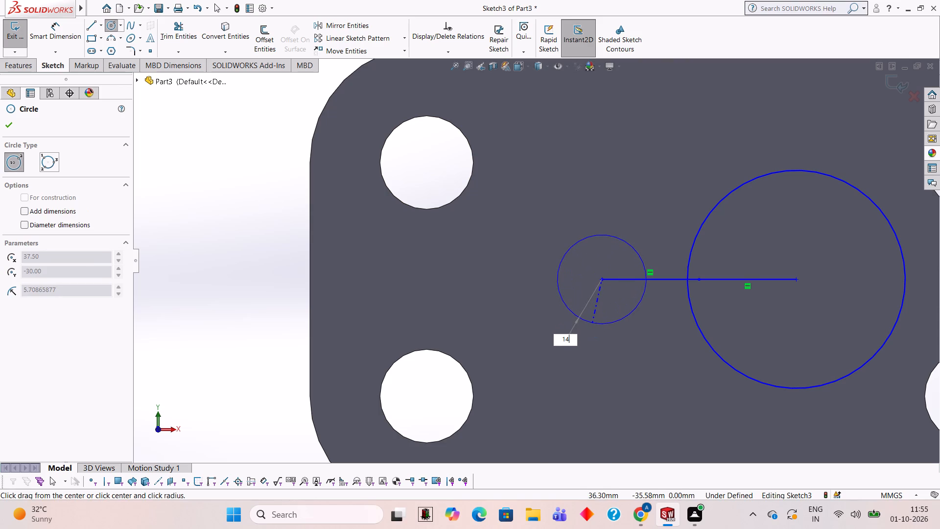
pyautogui.press('Return')
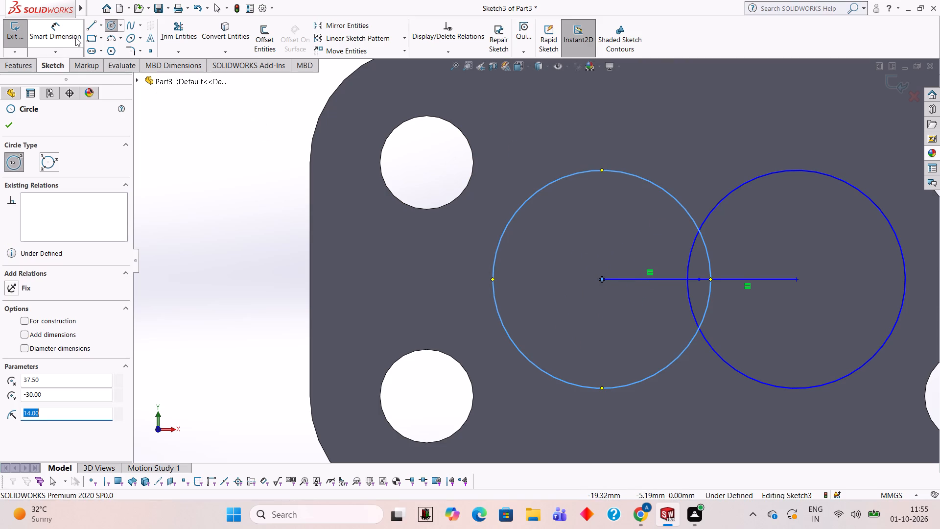
# Connect the circles' top points and bottom points with horizontal lines, joined by a vertical line through the right circle's centre.
pyautogui.click(90, 27)
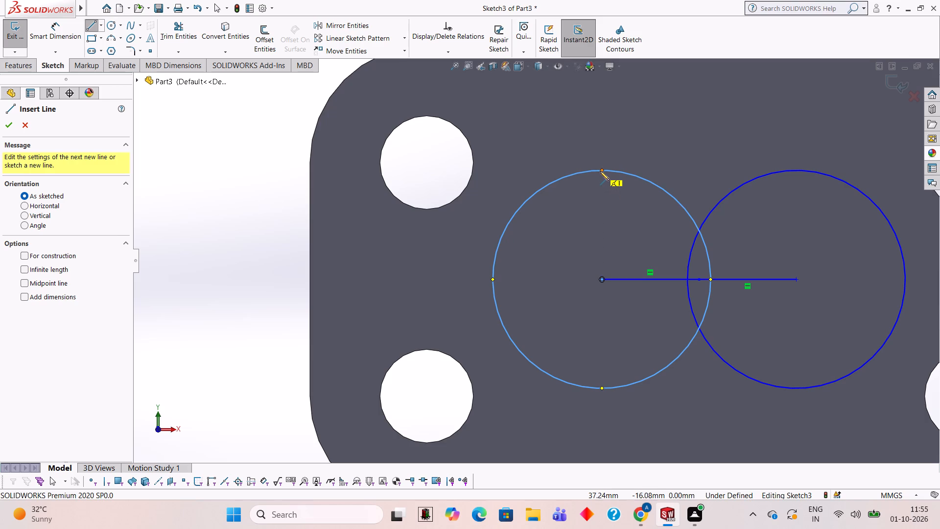
pyautogui.click(602, 169)
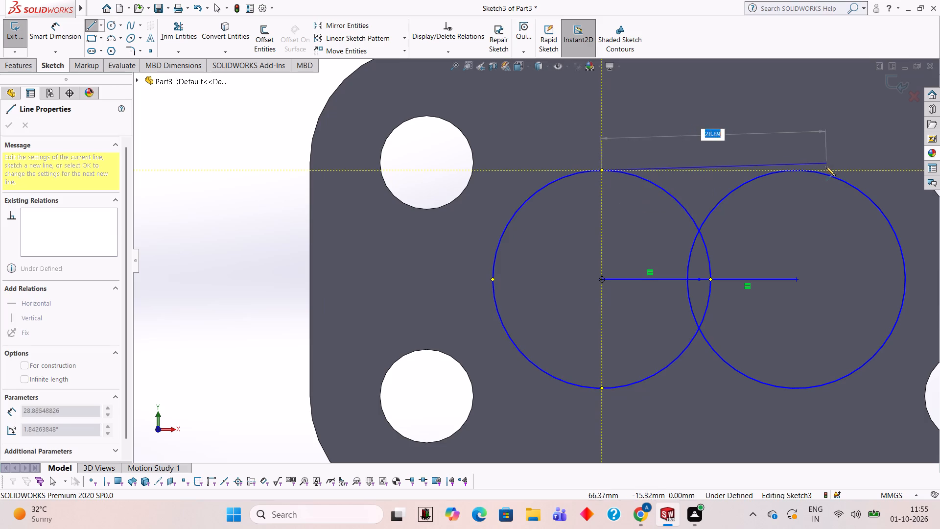
pyautogui.click(796, 169)
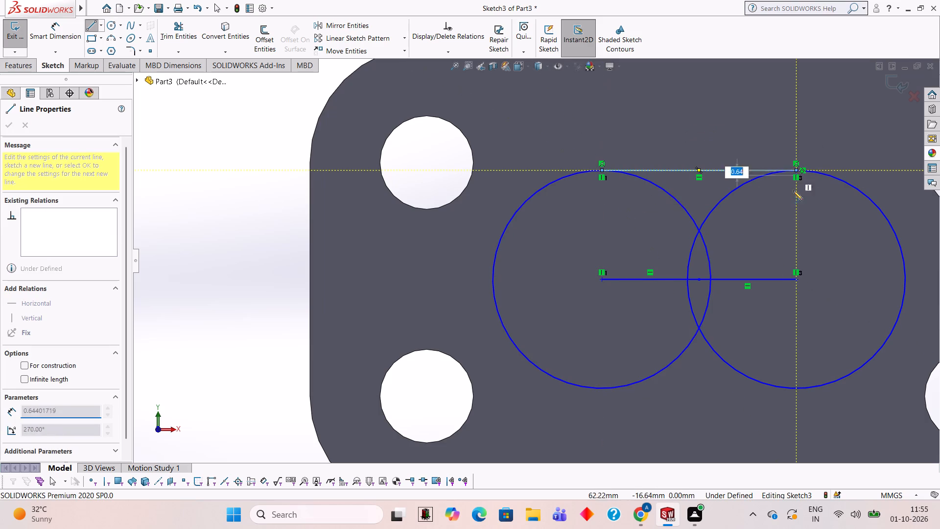
pyautogui.click(795, 387)
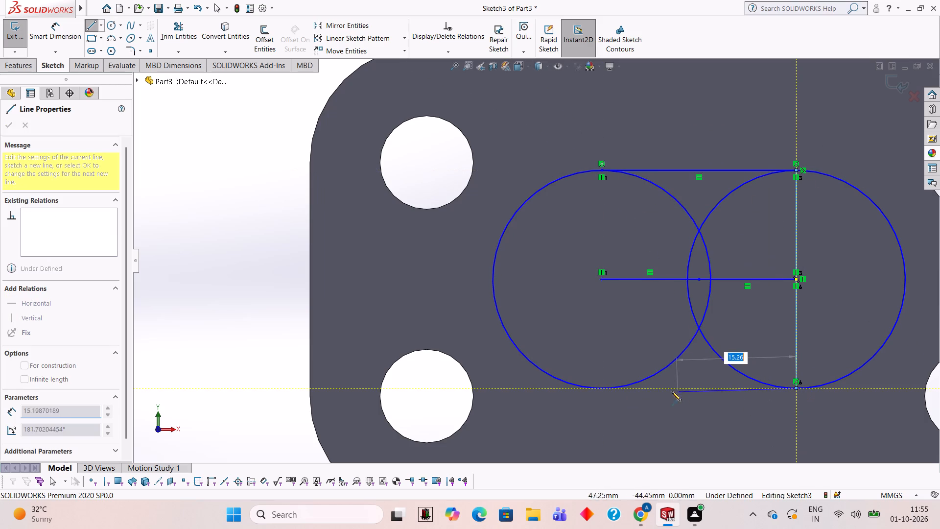
pyautogui.click(601, 386)
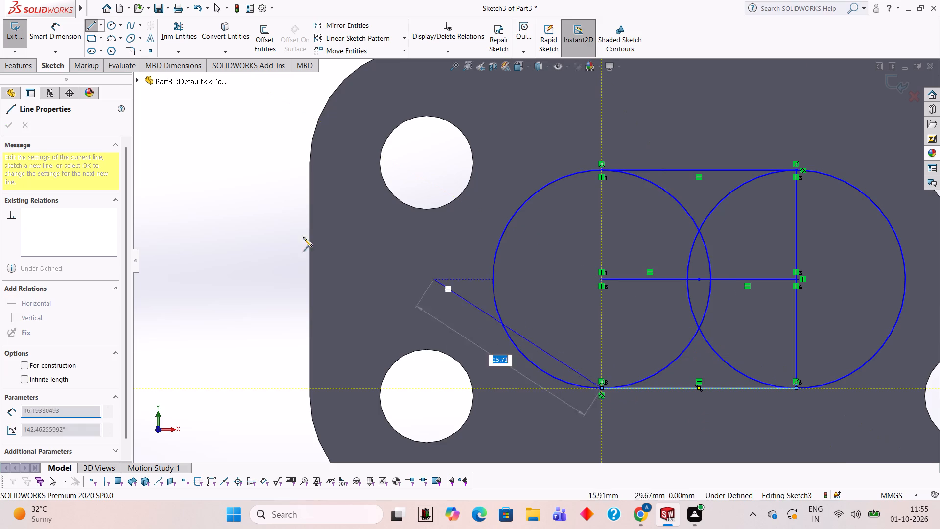
# Trim the overlapping inner arcs, centre line segments and vertical line, leaving only the outer slot outline.
pyautogui.click(190, 35)
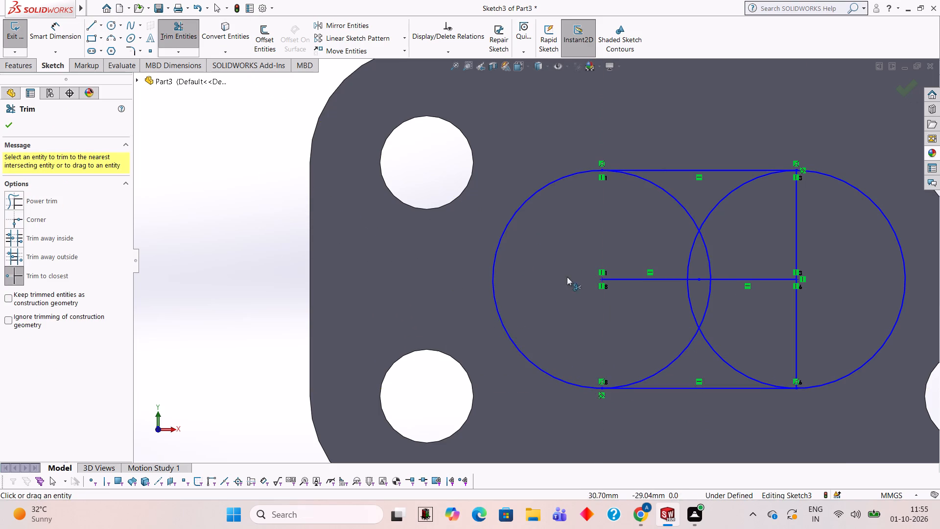
pyautogui.click(655, 180)
pyautogui.click(655, 182)
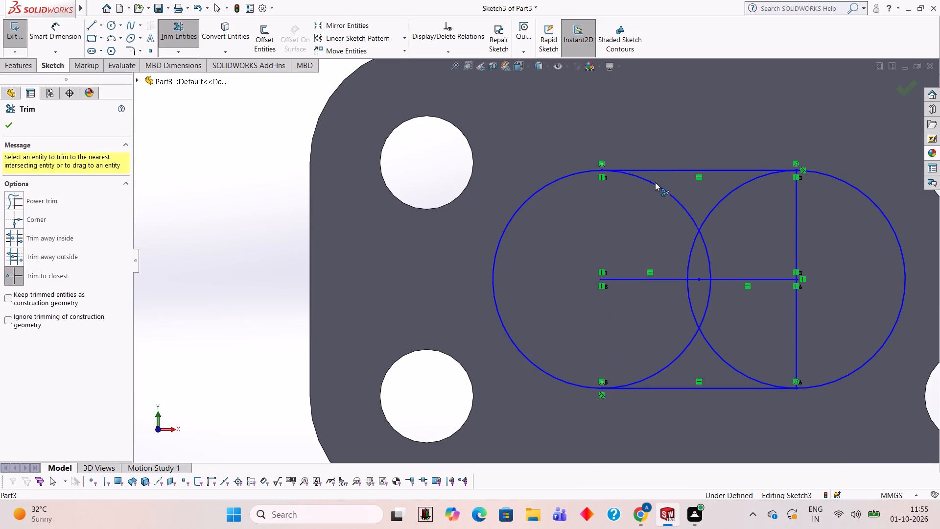
pyautogui.click(706, 214)
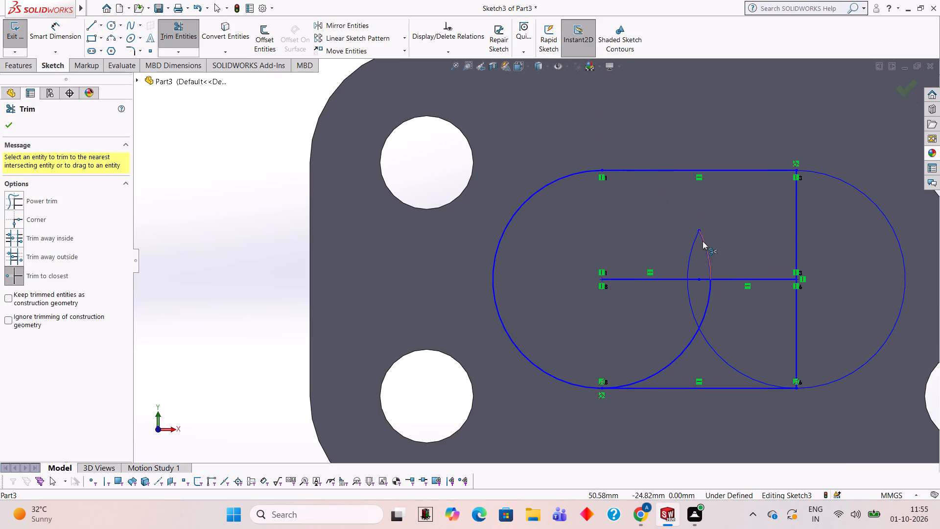
pyautogui.click(702, 244)
pyautogui.click(692, 244)
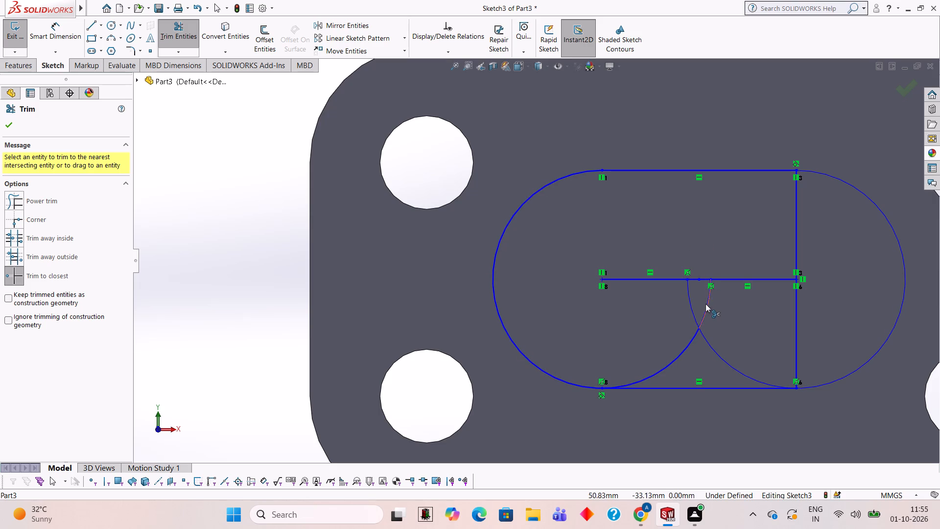
pyautogui.click(705, 304)
pyautogui.click(691, 304)
pyautogui.click(692, 343)
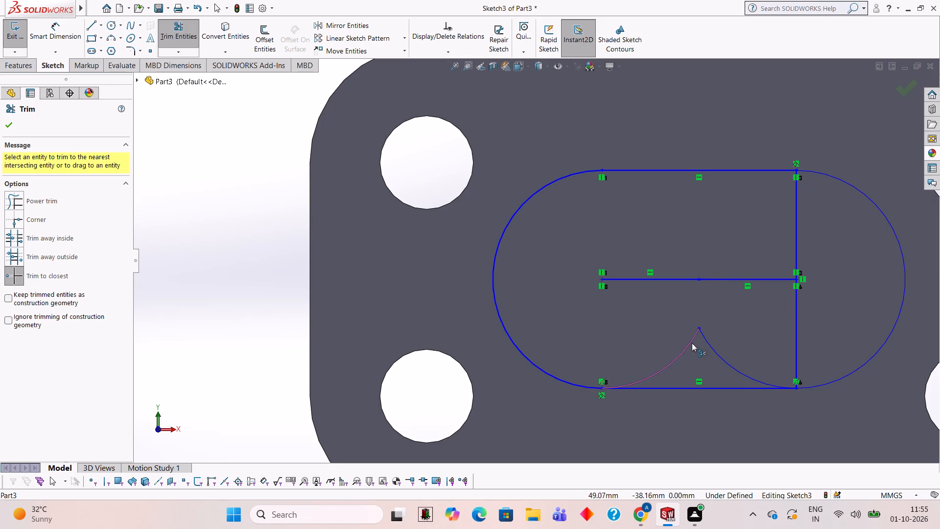
pyautogui.click(717, 355)
pyautogui.click(727, 281)
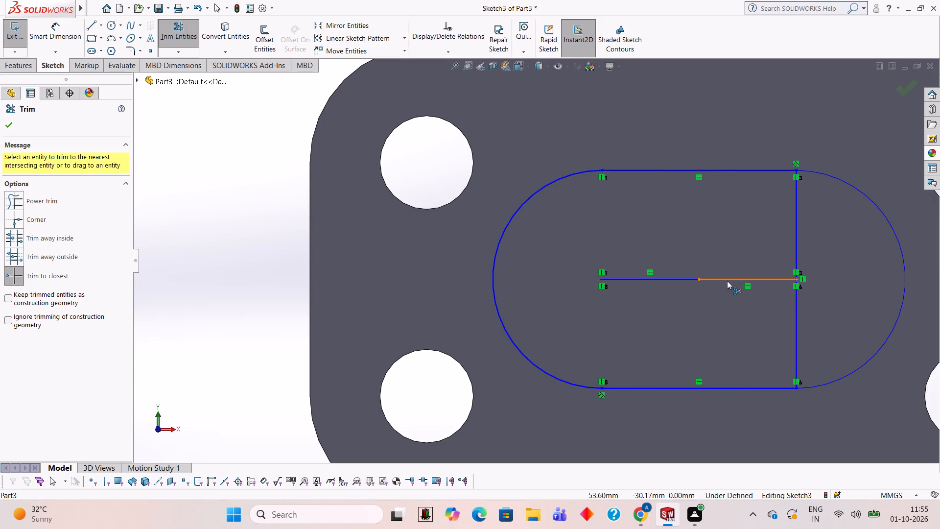
pyautogui.click(694, 278)
pyautogui.click(795, 257)
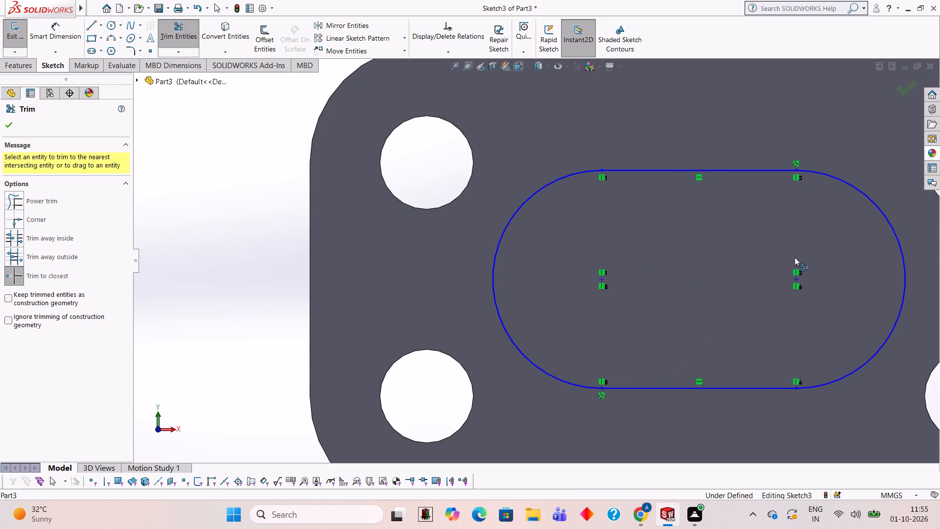
# Extrude the slot outline as a blind boss 20 mm deep, merged with the plate.
pyautogui.scroll(2, 810, 336)
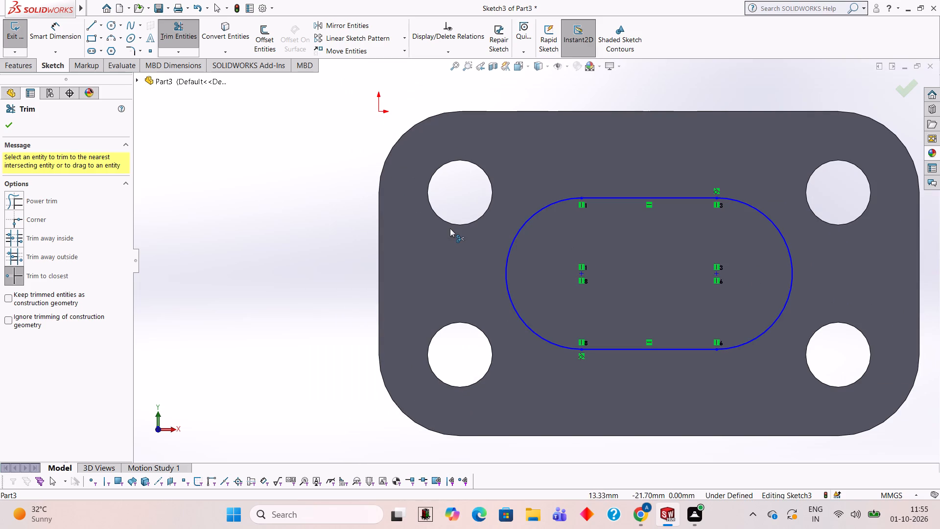
pyautogui.click(27, 70)
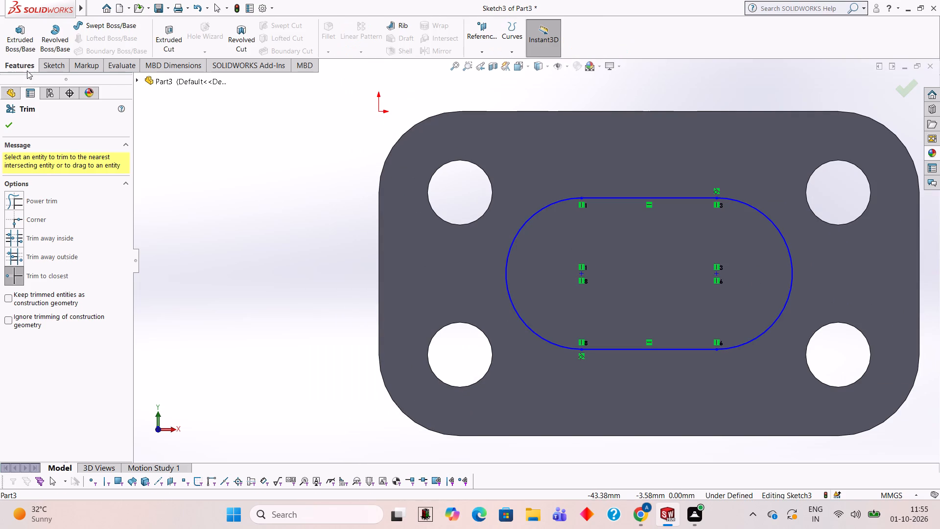
pyautogui.click(29, 45)
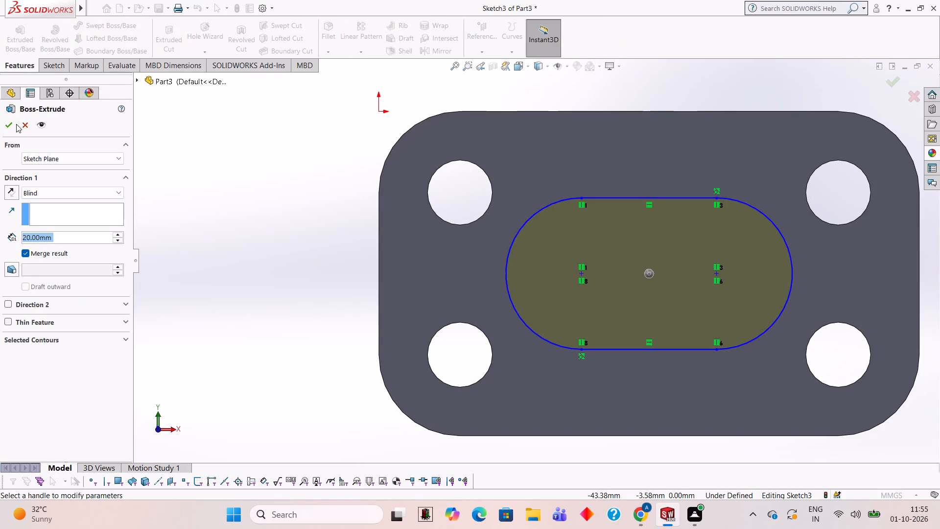
pyautogui.click(12, 124)
pyautogui.click(192, 204)
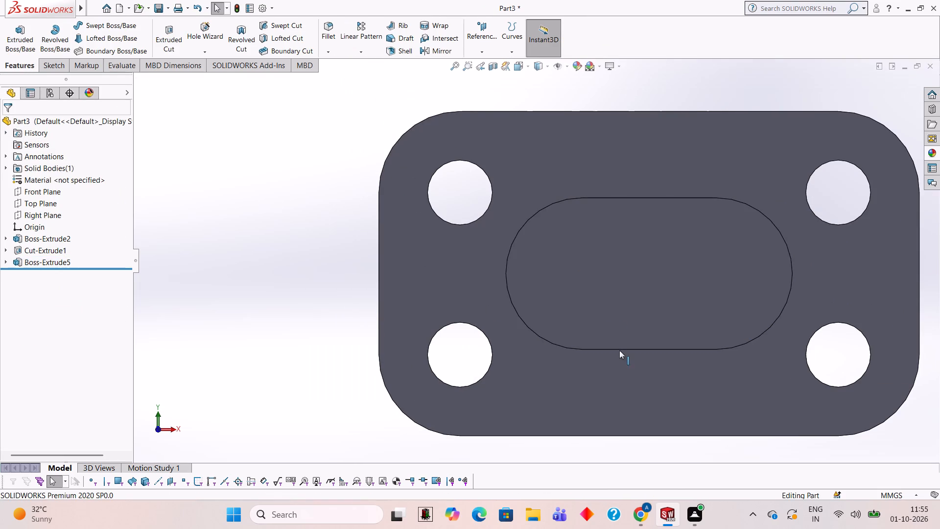
# Start a sketch on the boss's top face and draw a circle of 7 mm radius at each rounded end's centre.
pyautogui.moveTo(619, 349); pyautogui.dragTo(618, 326, button='middle')
pyautogui.click(673, 247)
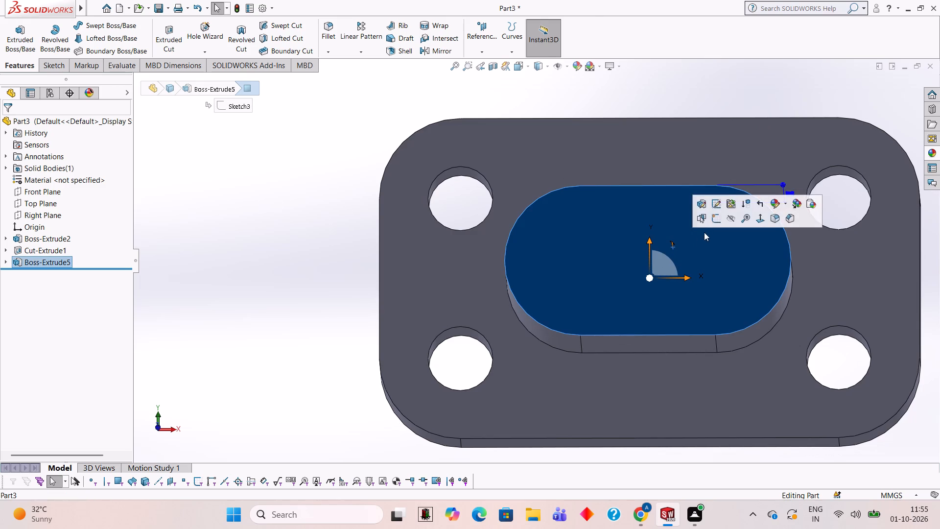
pyautogui.click(712, 221)
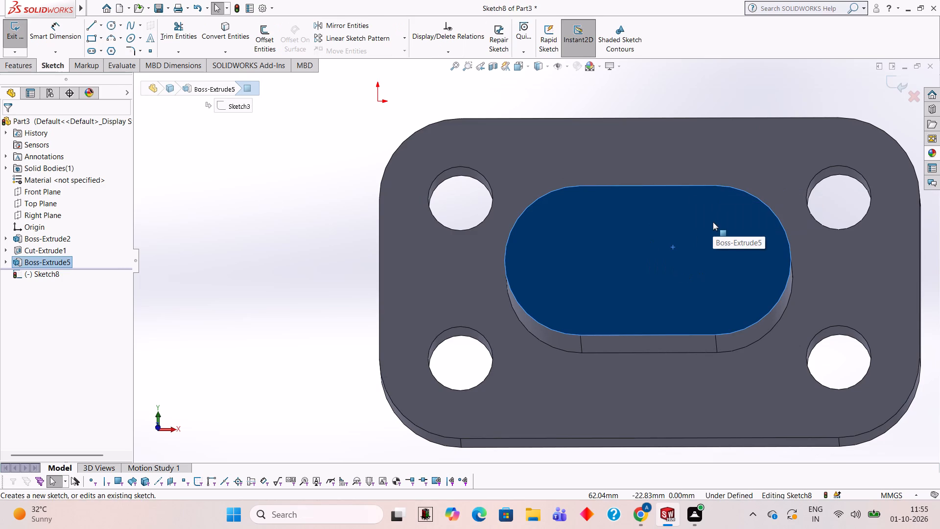
pyautogui.hotkey('ctrl', '8')
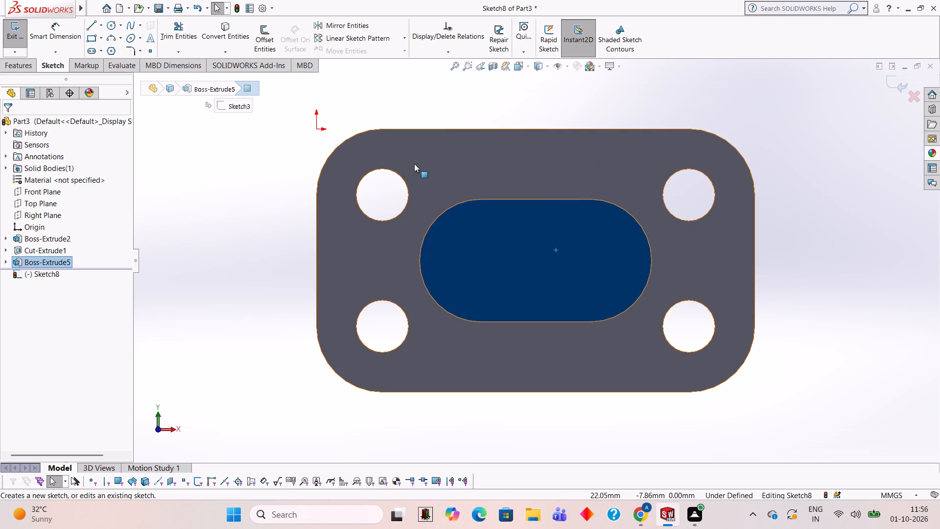
pyautogui.click(117, 29)
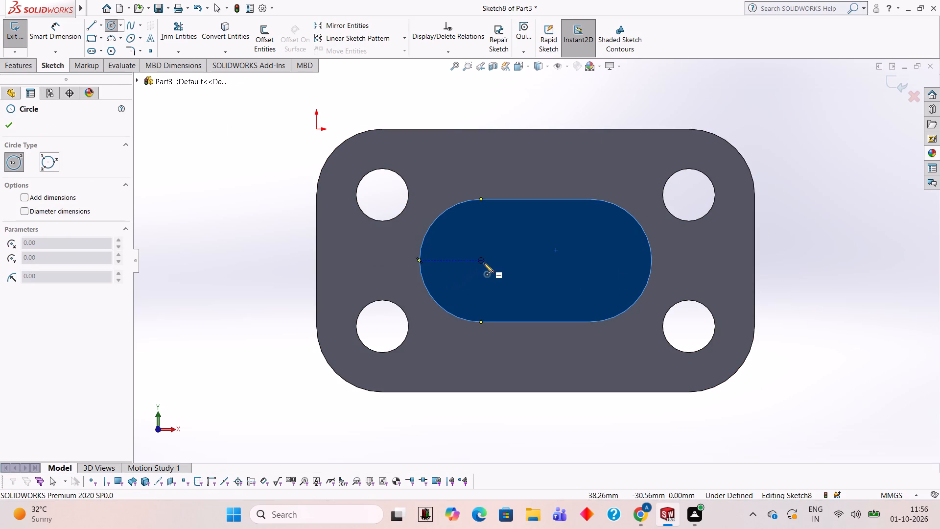
pyautogui.click(480, 261)
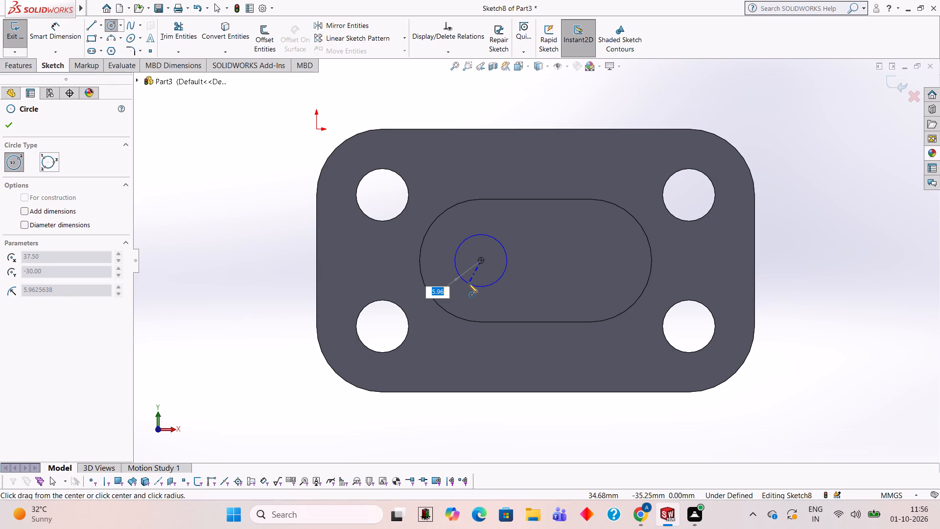
pyautogui.press('7')
pyautogui.press('Return')
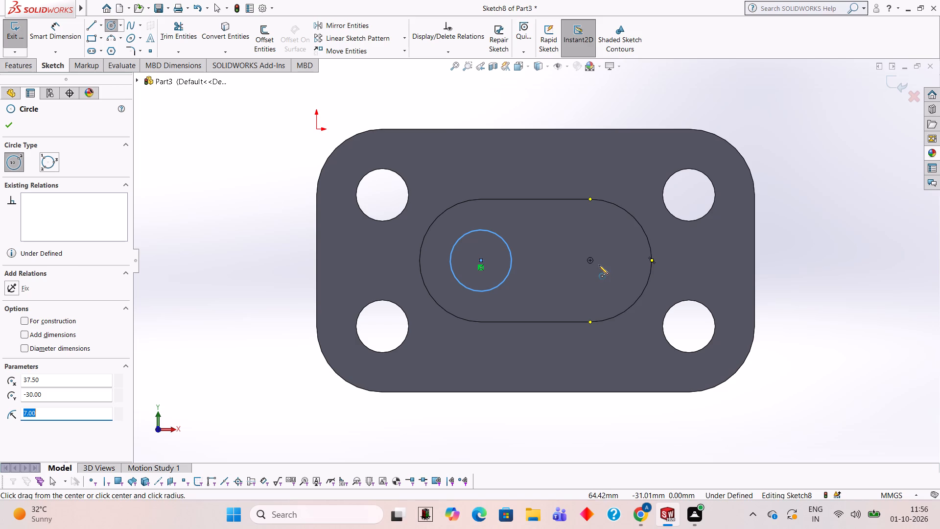
pyautogui.click(590, 259)
pyautogui.press('7')
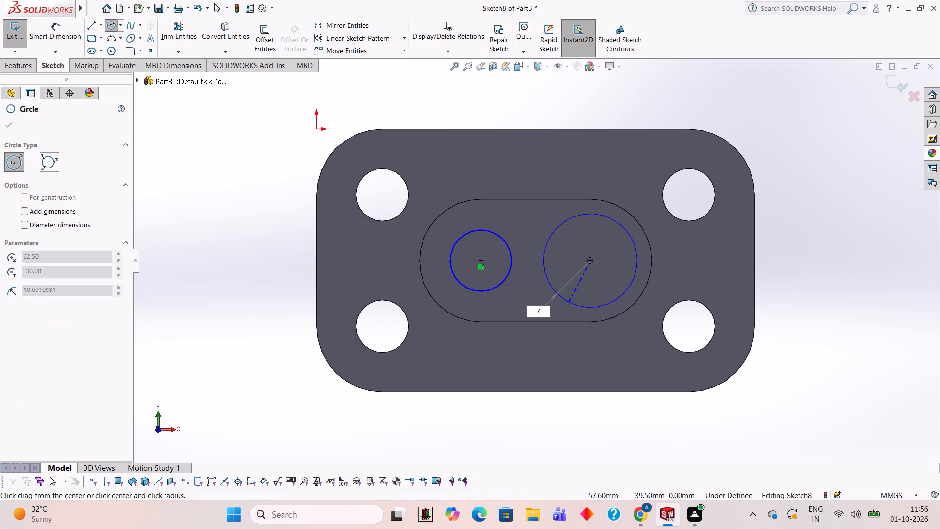
pyautogui.press('Return')
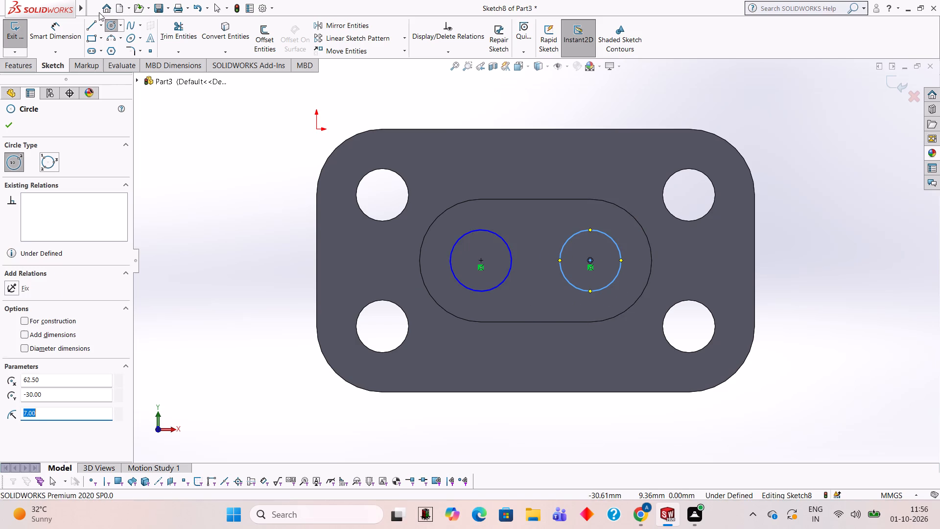
# Connect the two circles' top points and bottom points with horizontal lines, joined by a vertical line through the right circle's centre.
pyautogui.click(90, 21)
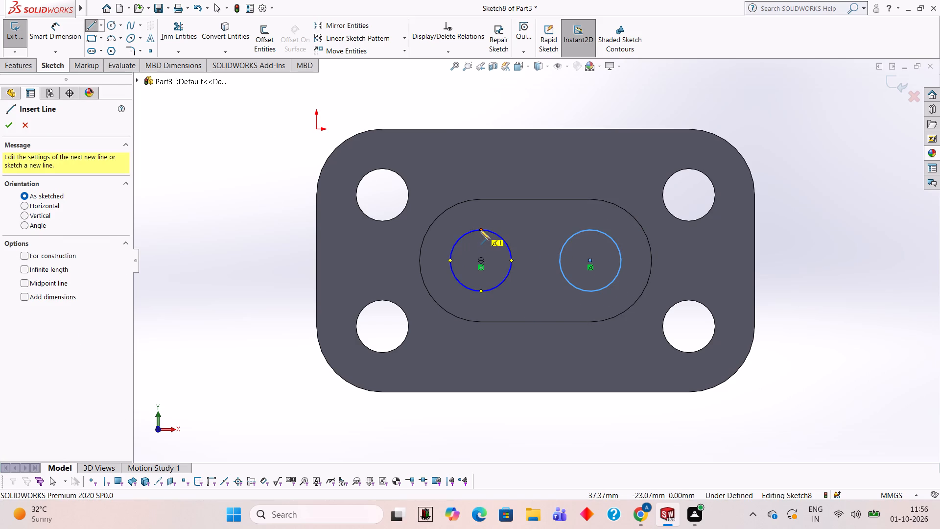
pyautogui.click(480, 230)
pyautogui.click(589, 231)
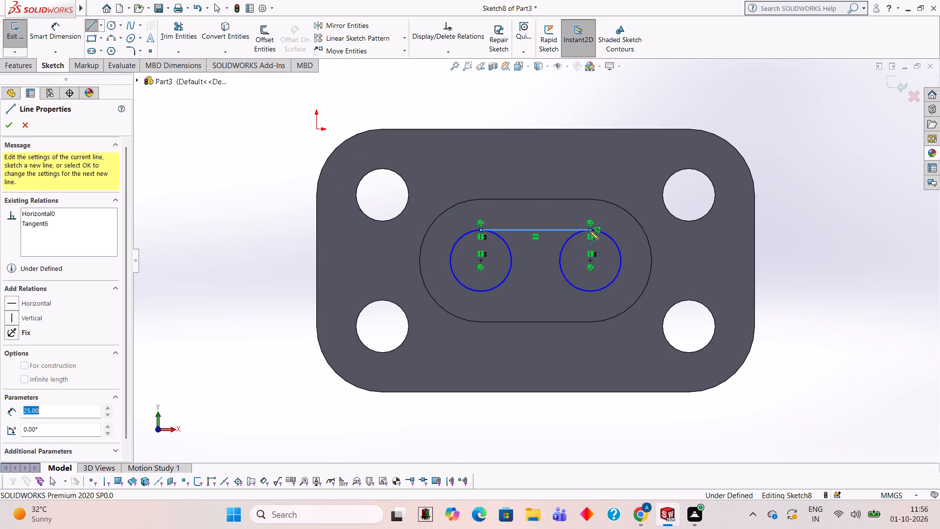
pyautogui.click(589, 290)
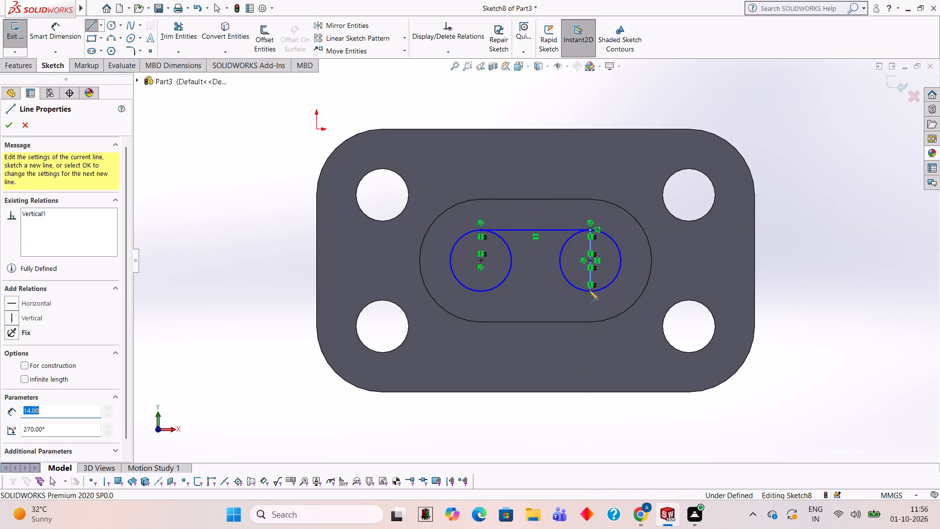
pyautogui.click(480, 290)
# Trim the circles' inner halves and the vertical line to leave a closed inner slot outline.
pyautogui.click(184, 34)
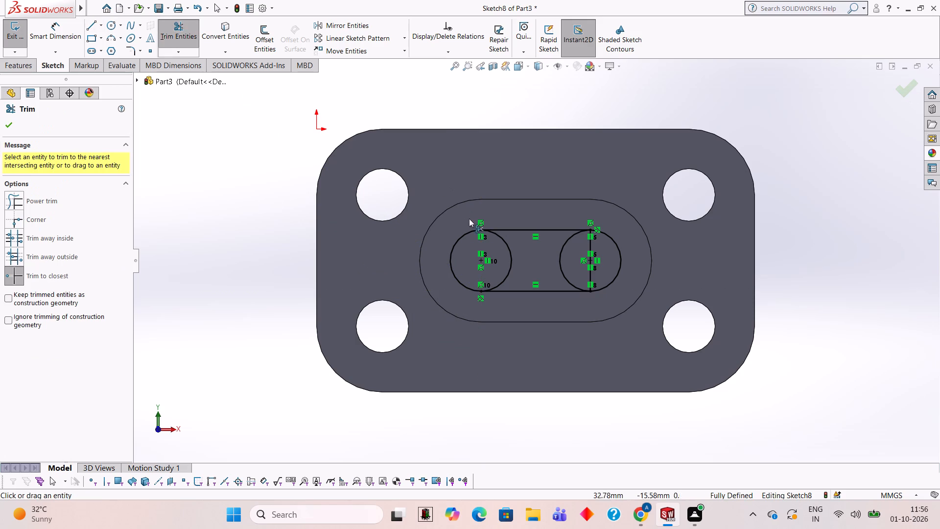
pyautogui.click(508, 265)
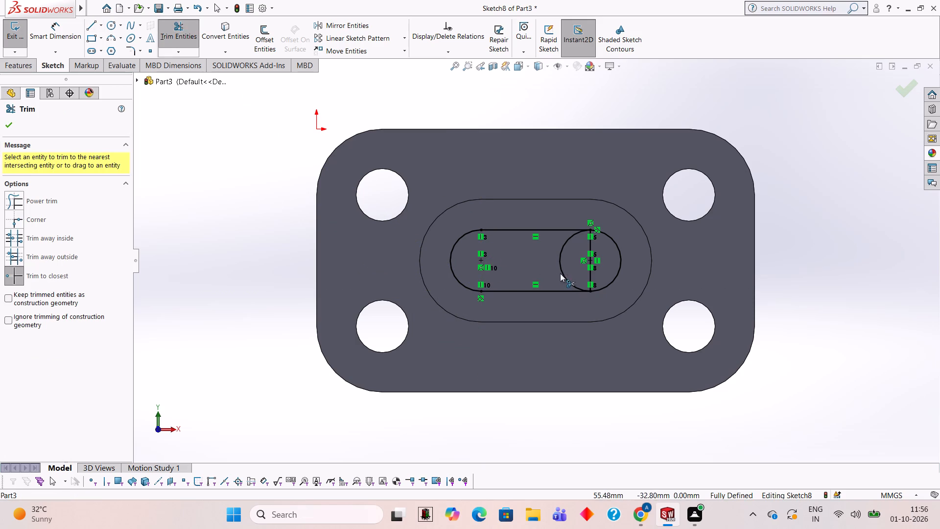
pyautogui.click(564, 276)
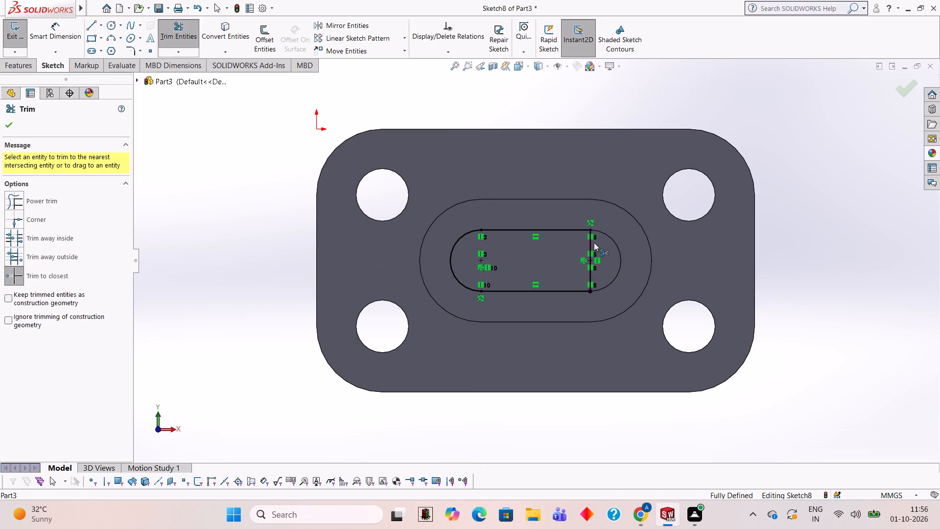
pyautogui.click(589, 242)
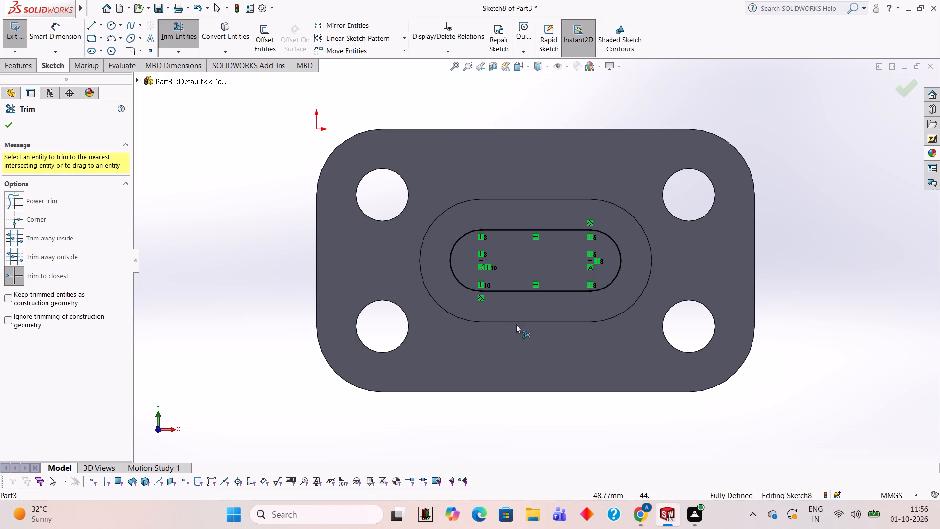
# Cut-extrude the inner slot outline 20 mm deep, blind, into the boss.
pyautogui.click(10, 68)
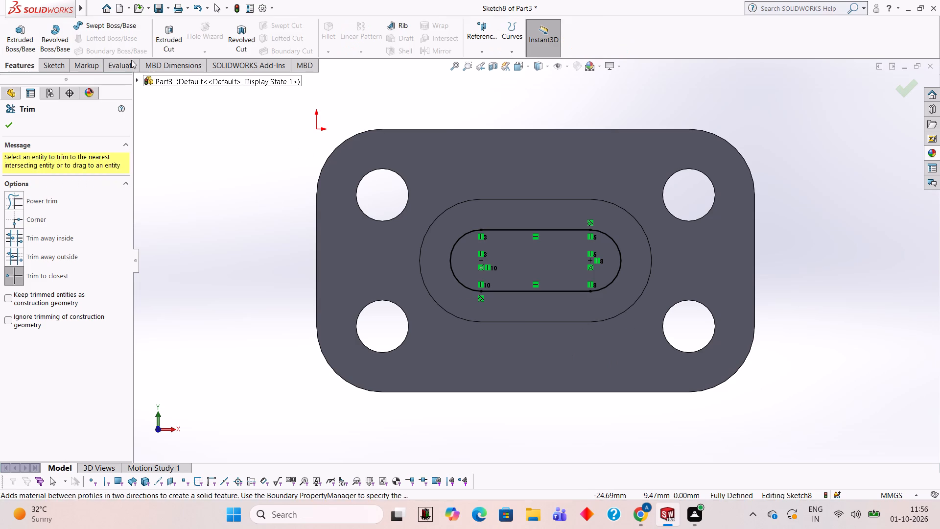
pyautogui.click(166, 47)
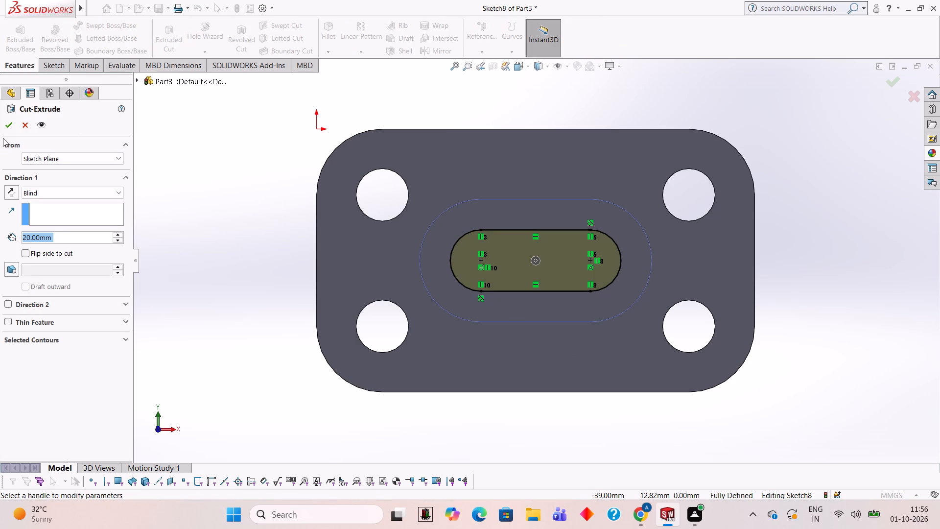
pyautogui.click(10, 126)
pyautogui.click(168, 171)
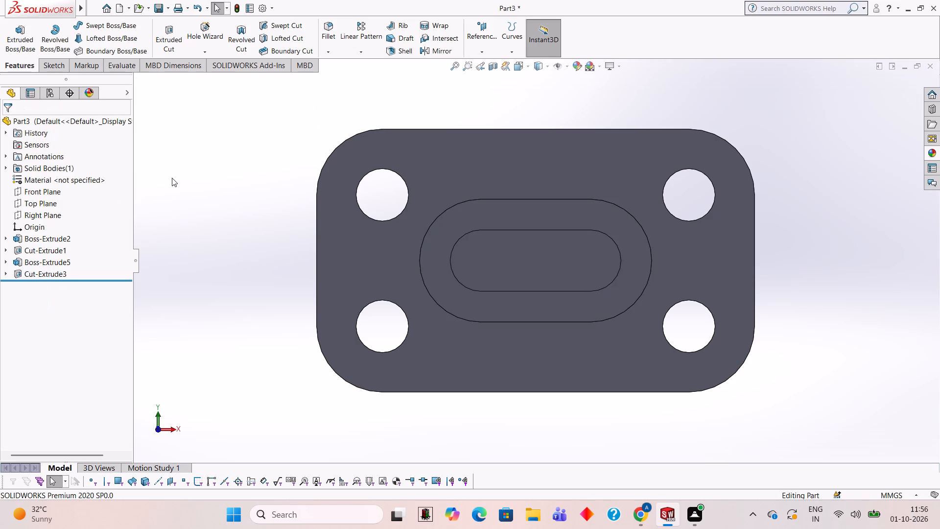
# Start a sketch on the plate's front side face; draw a 17.5 mm line rightward from the bottom edge's midpoint and a 5 mm vertical line up.
pyautogui.moveTo(559, 363); pyautogui.dragTo(552, 249, button='middle')
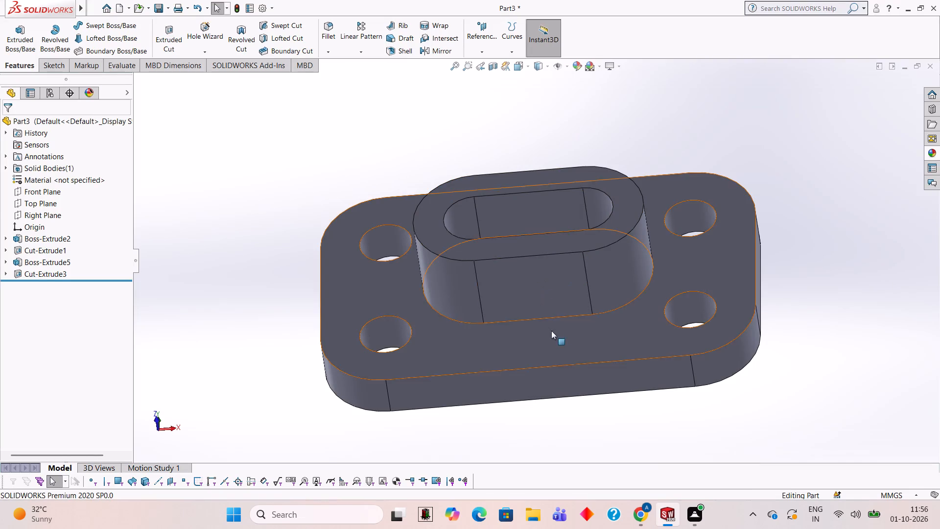
pyautogui.click(570, 373)
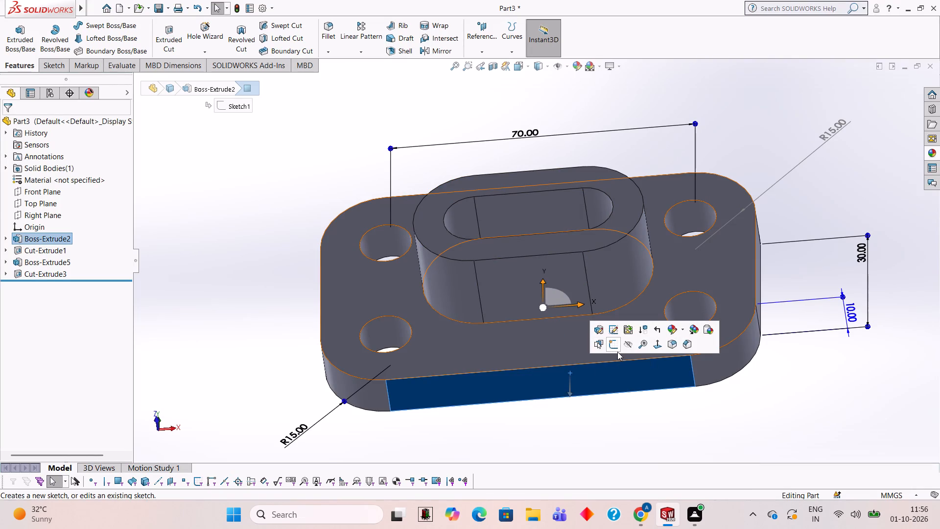
pyautogui.click(619, 350)
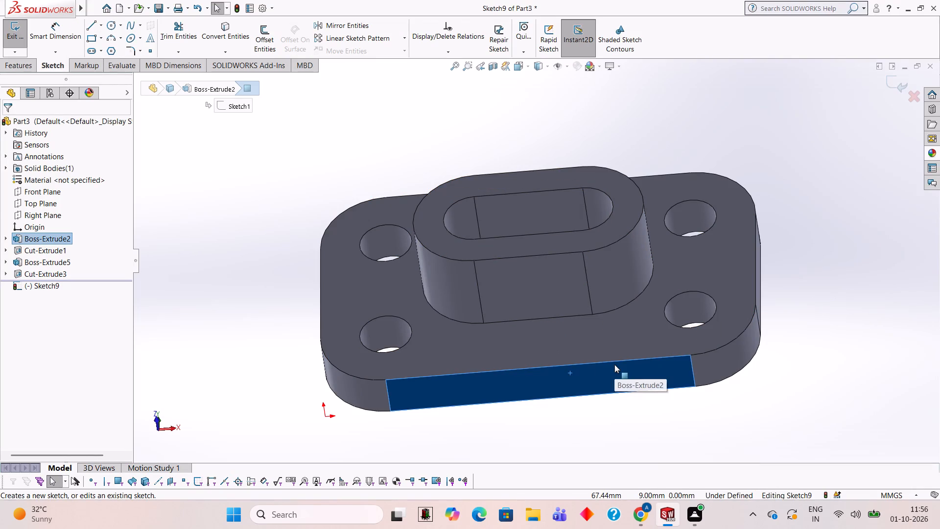
pyautogui.hotkey('ctrl', '8')
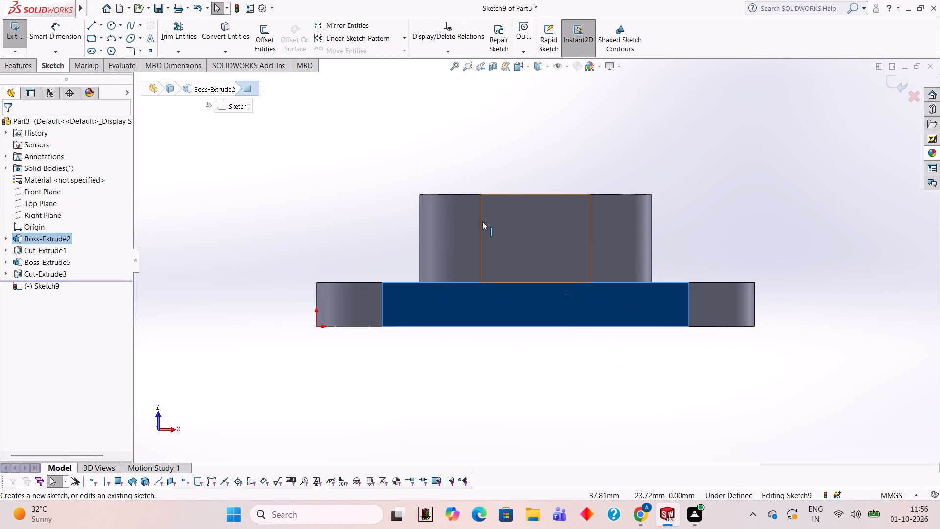
pyautogui.click(96, 27)
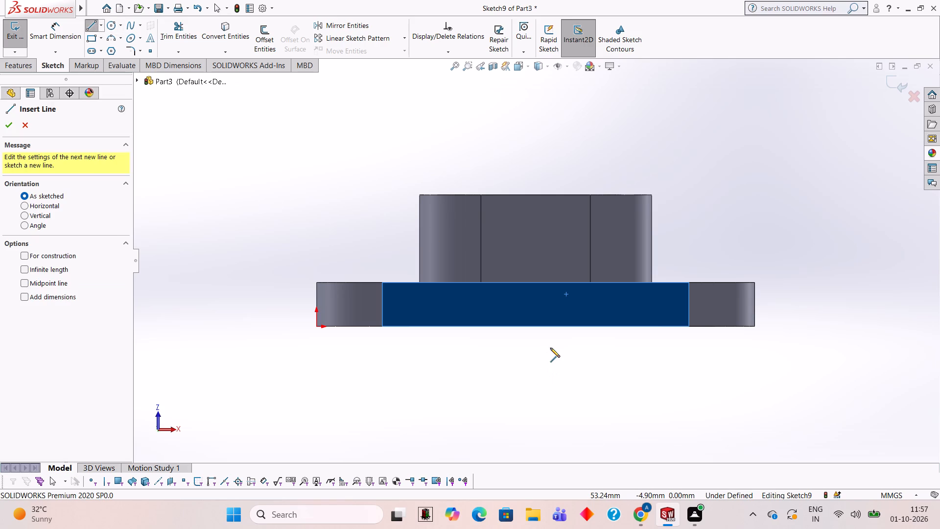
pyautogui.click(534, 325)
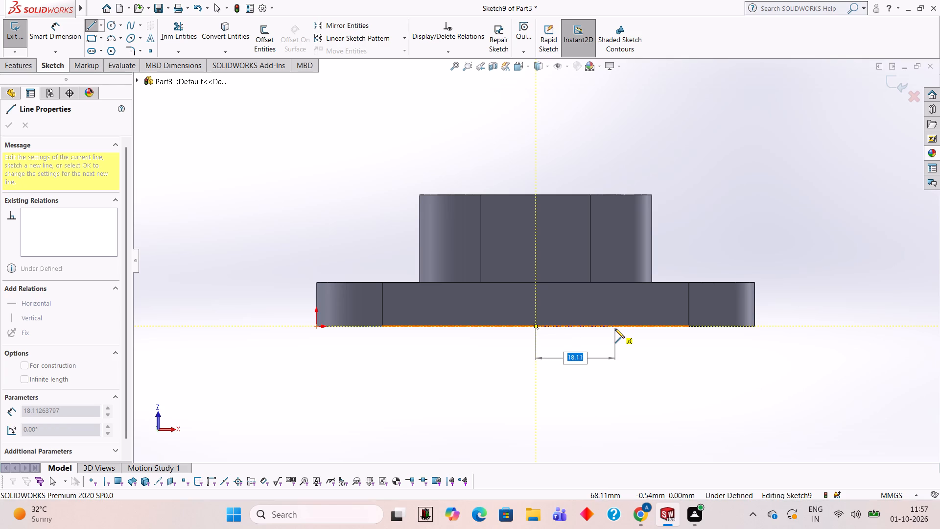
pyautogui.write('17.5')
pyautogui.press('Return')
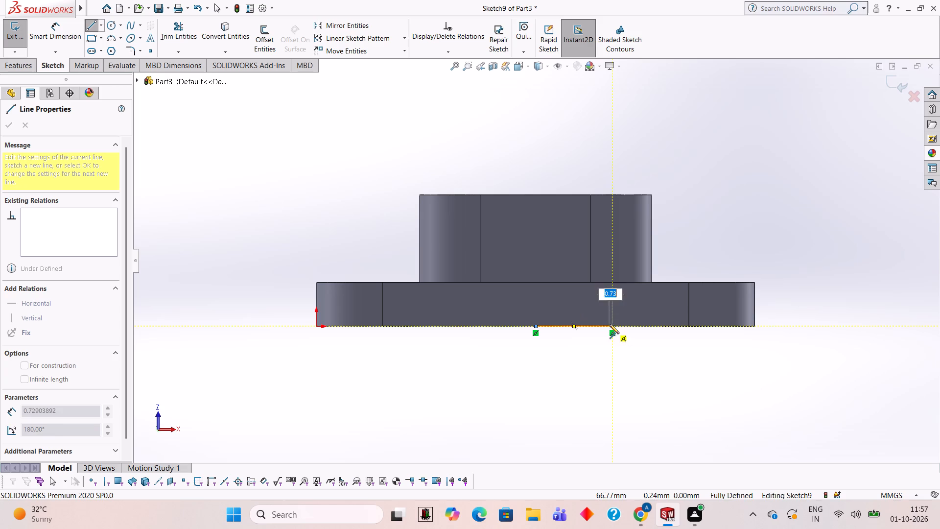
pyautogui.press('5')
pyautogui.press('Return')
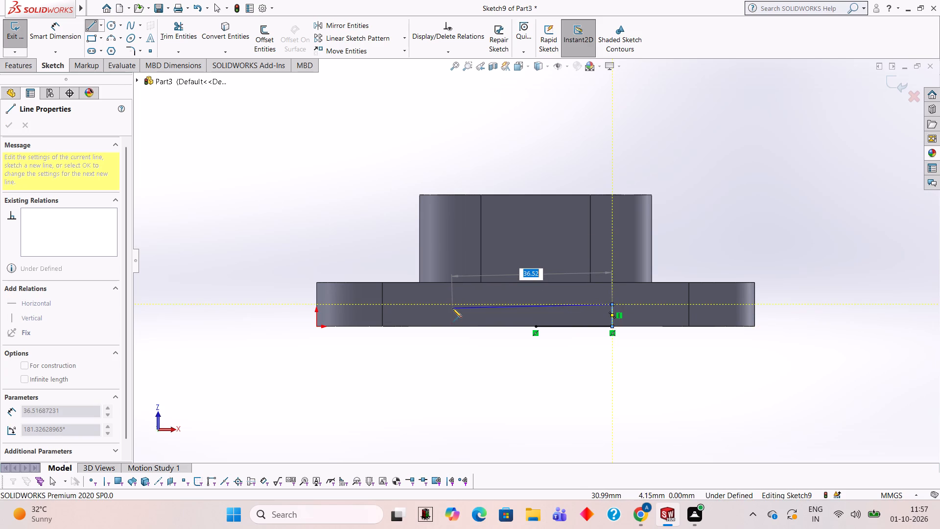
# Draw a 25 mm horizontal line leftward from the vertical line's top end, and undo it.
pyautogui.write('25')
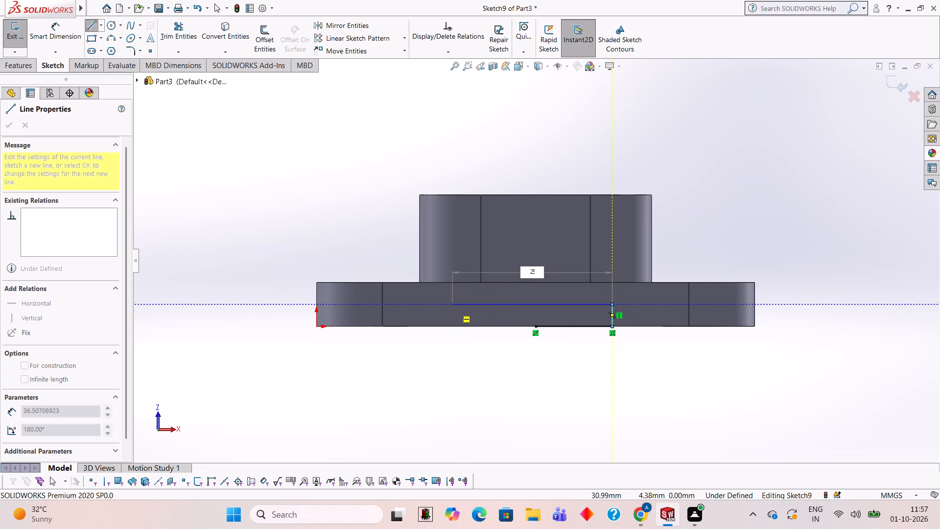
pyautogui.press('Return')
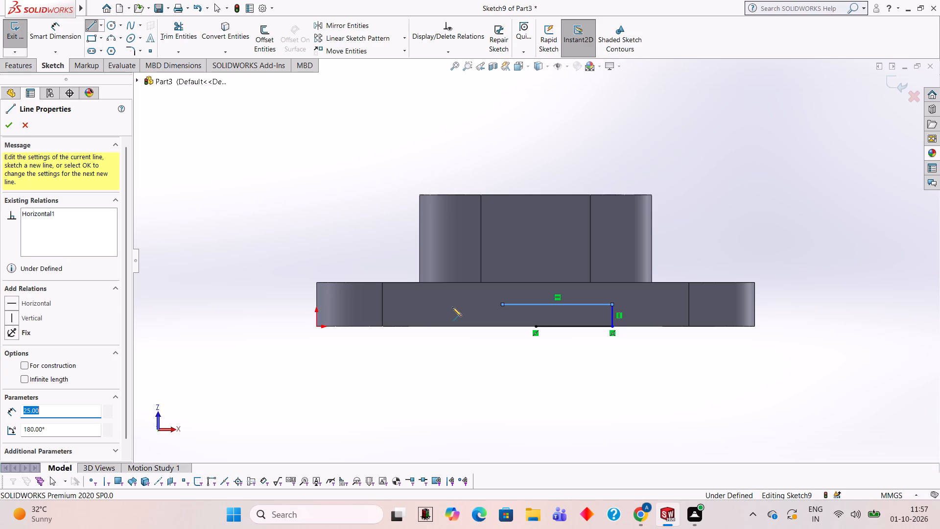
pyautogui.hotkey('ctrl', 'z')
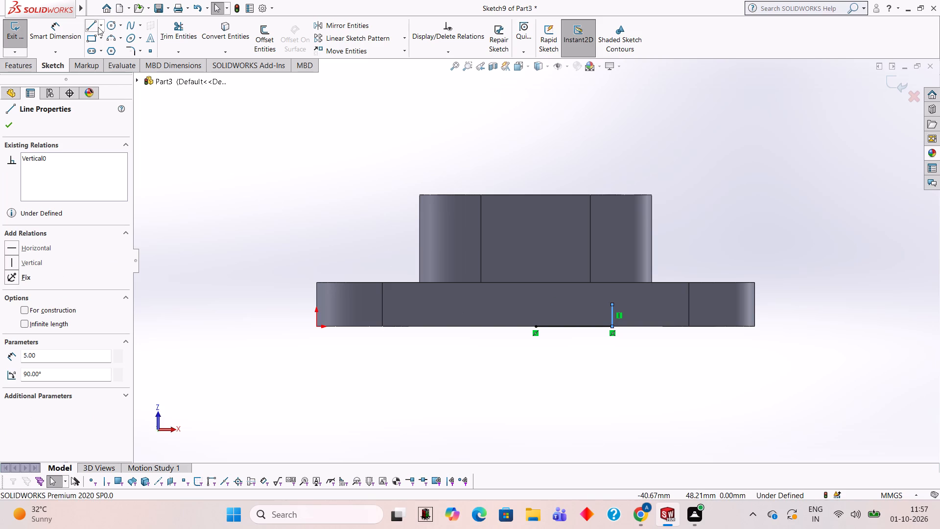
# Draw a 35 mm horizontal line leftward from the vertical line's top end and close the rectangle down to the bottom edge and its midpoint.
pyautogui.click(98, 27)
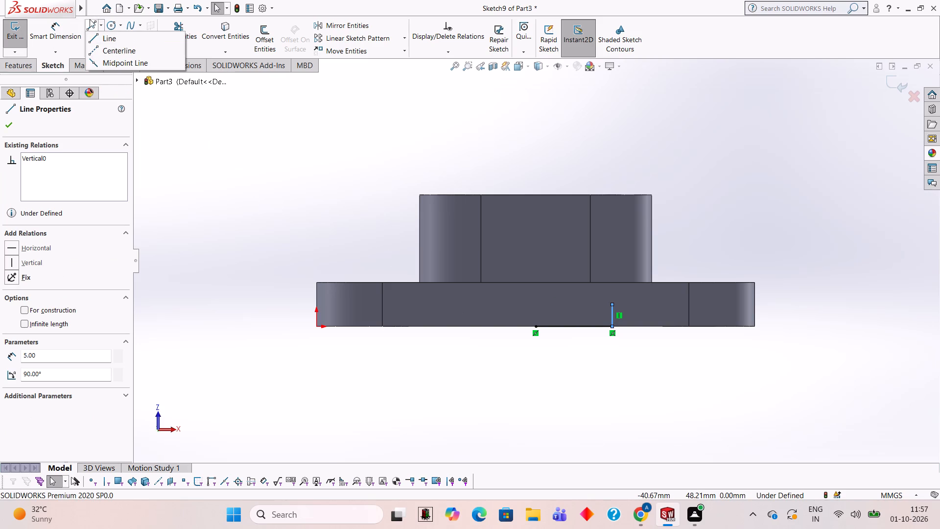
pyautogui.click(92, 23)
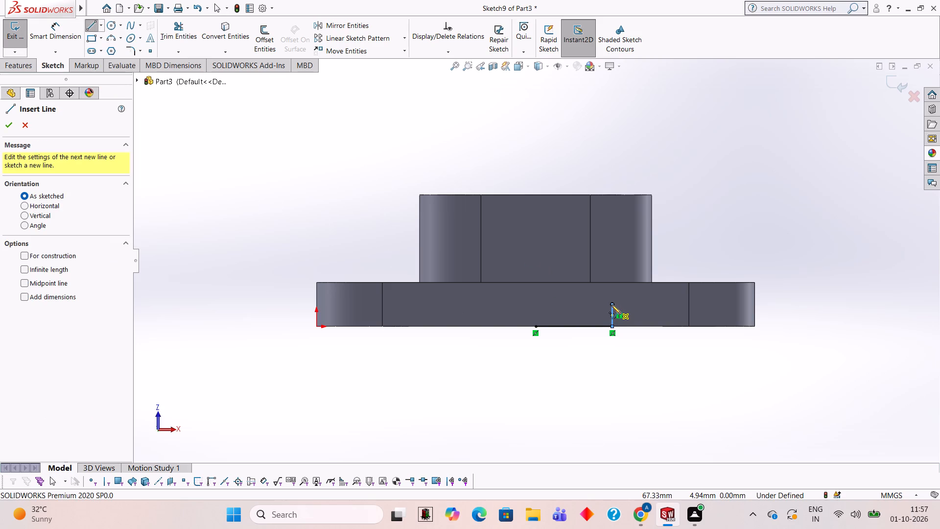
pyautogui.click(611, 305)
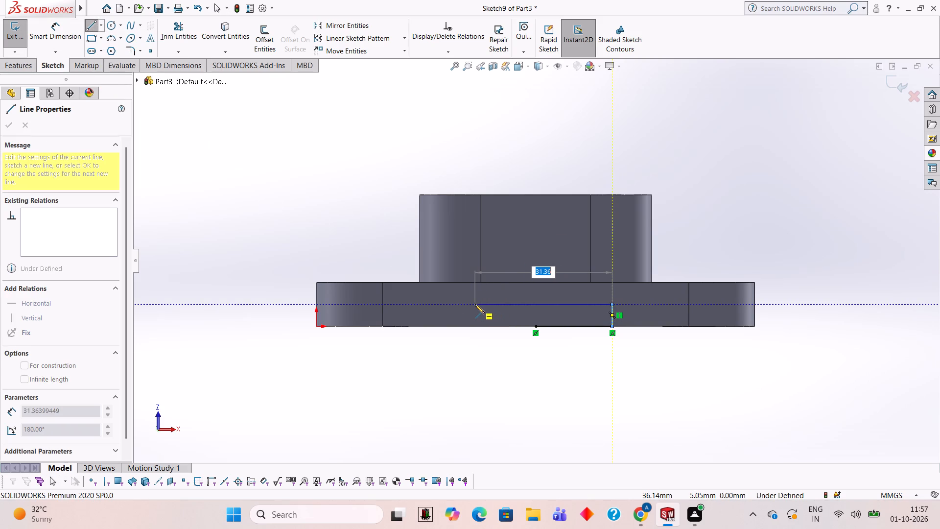
pyautogui.write('35')
pyautogui.press('Return')
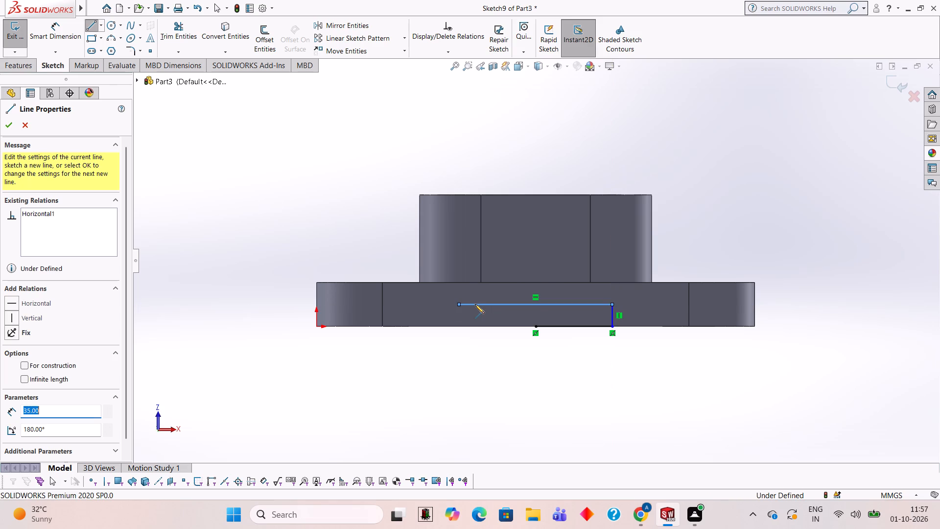
pyautogui.click(458, 326)
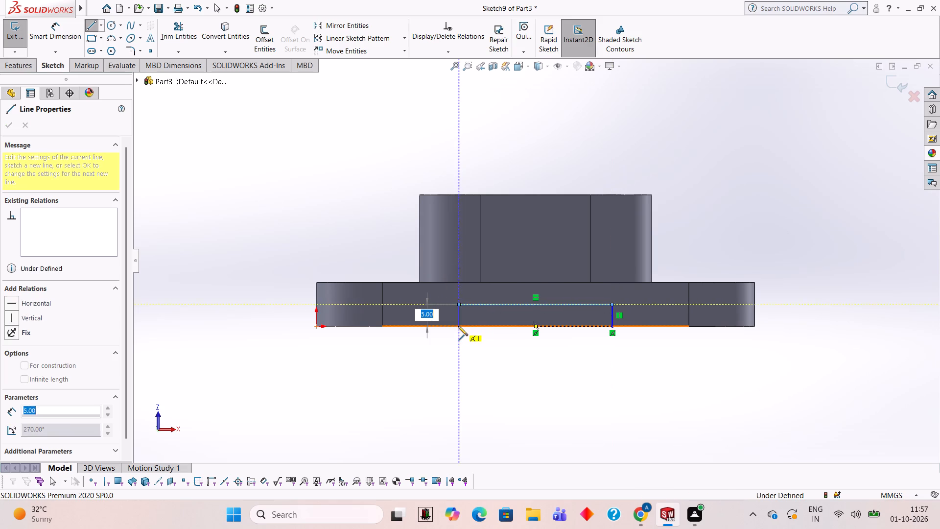
pyautogui.click(536, 325)
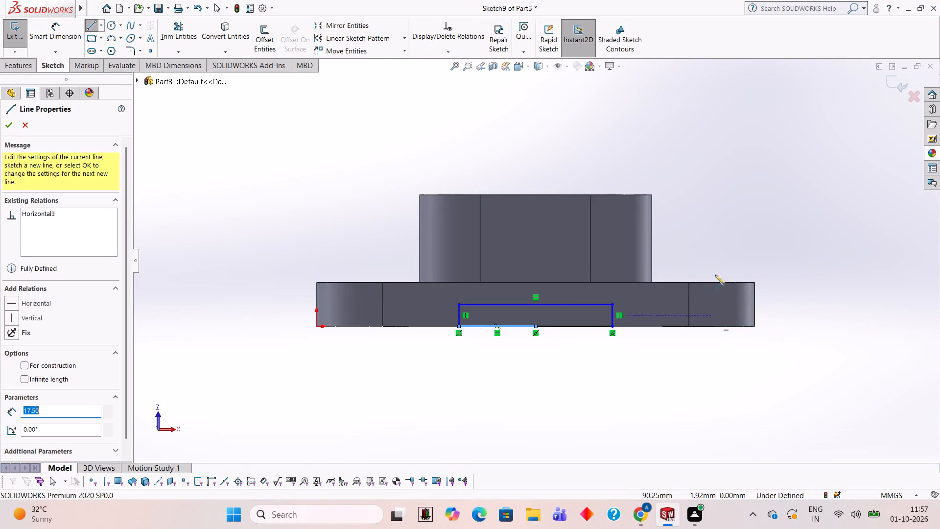
pyautogui.moveTo(690, 220); pyautogui.dragTo(704, 308, button='middle')
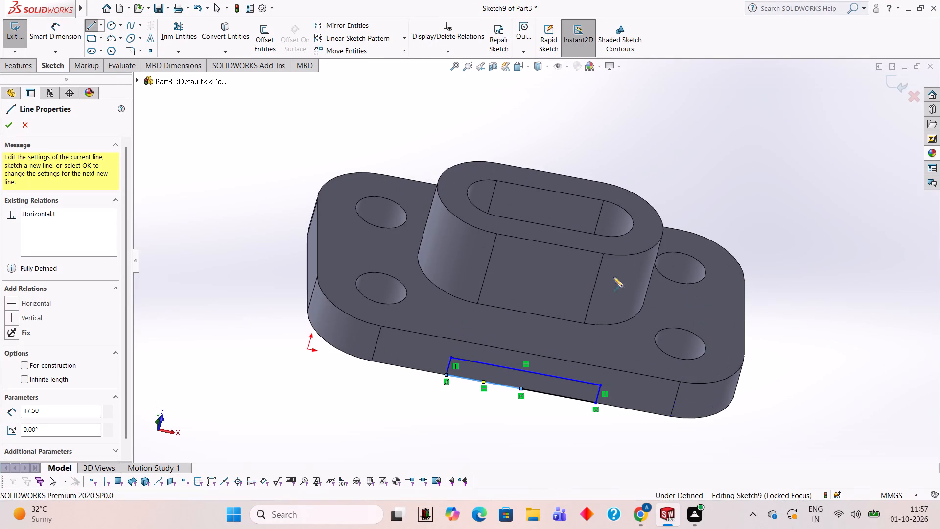
pyautogui.click(7, 120)
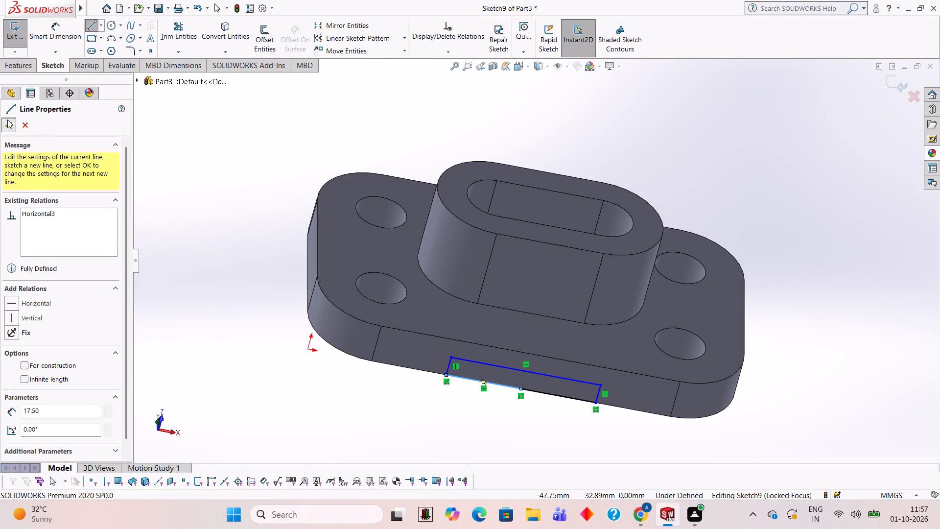
# Cut-extrude the rectangle 60 mm deep, blind, through the underside of the plate.
pyautogui.click(31, 66)
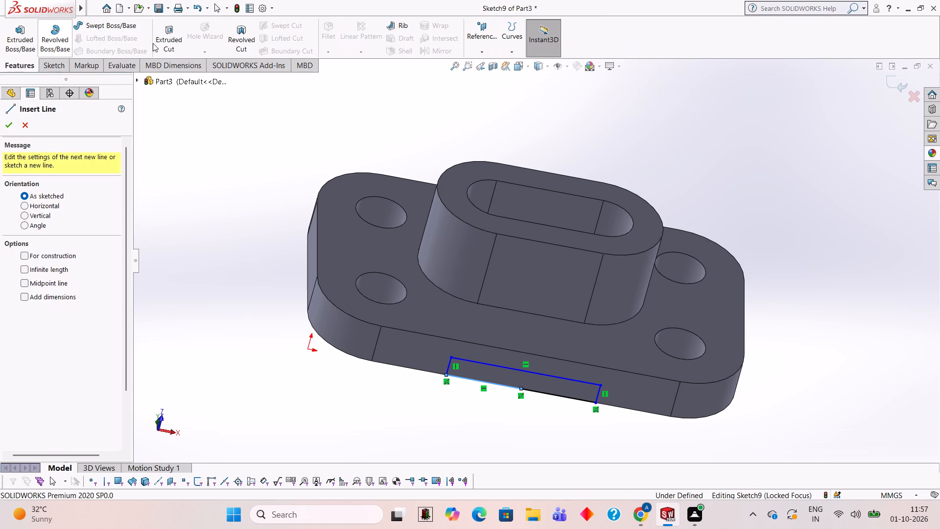
pyautogui.click(165, 44)
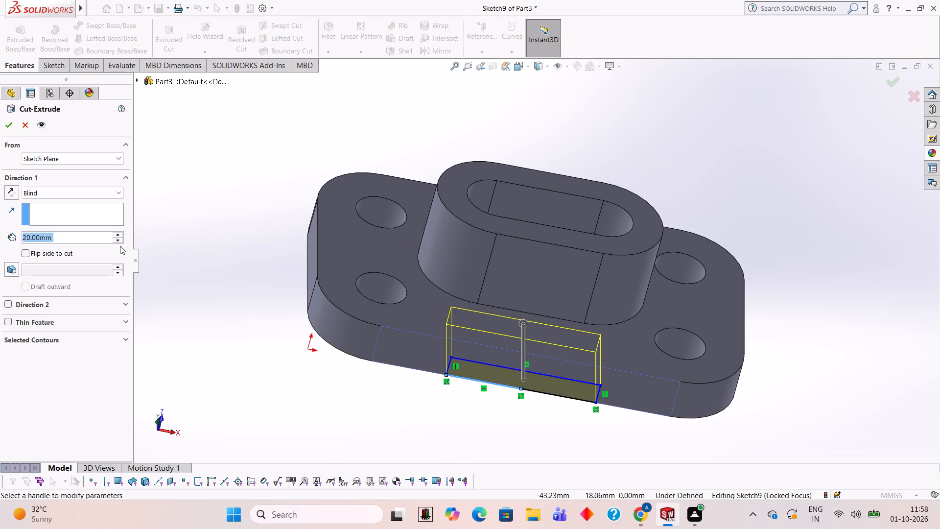
pyautogui.press('6')
pyautogui.press('0')
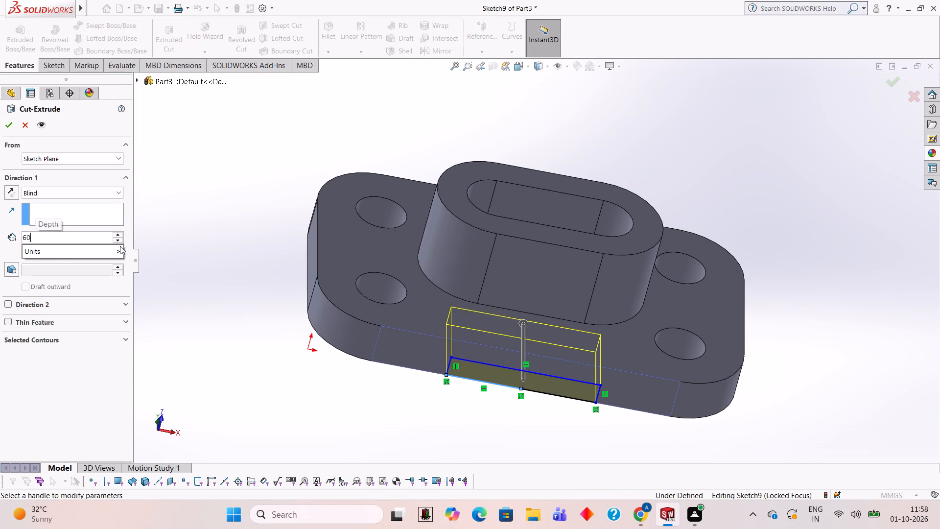
pyautogui.press('Return')
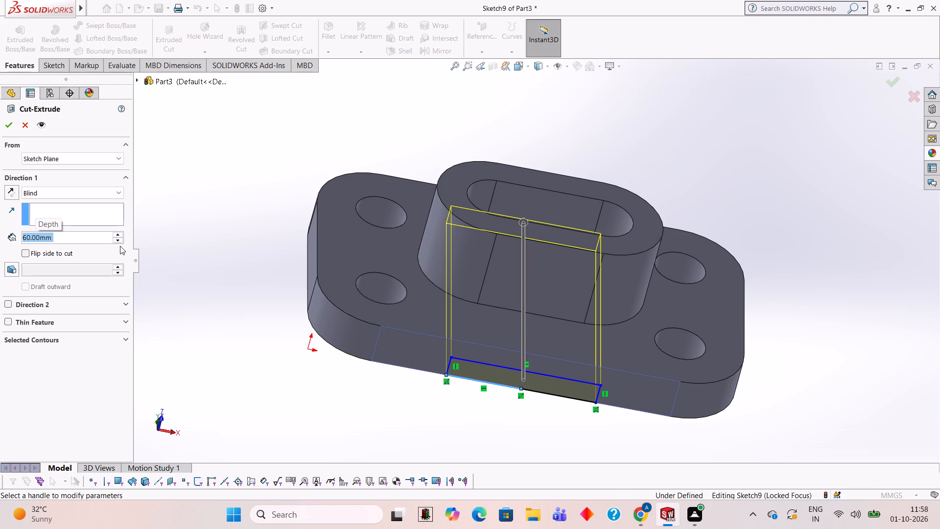
pyautogui.moveTo(391, 201); pyautogui.dragTo(401, 337, button='middle')
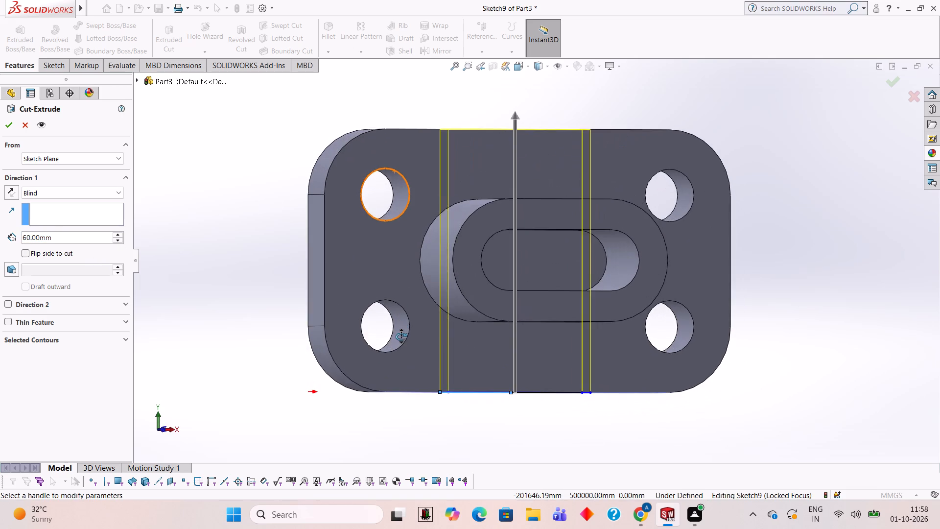
pyautogui.moveTo(401, 337); pyautogui.dragTo(393, 337, button='middle')
pyautogui.click(7, 124)
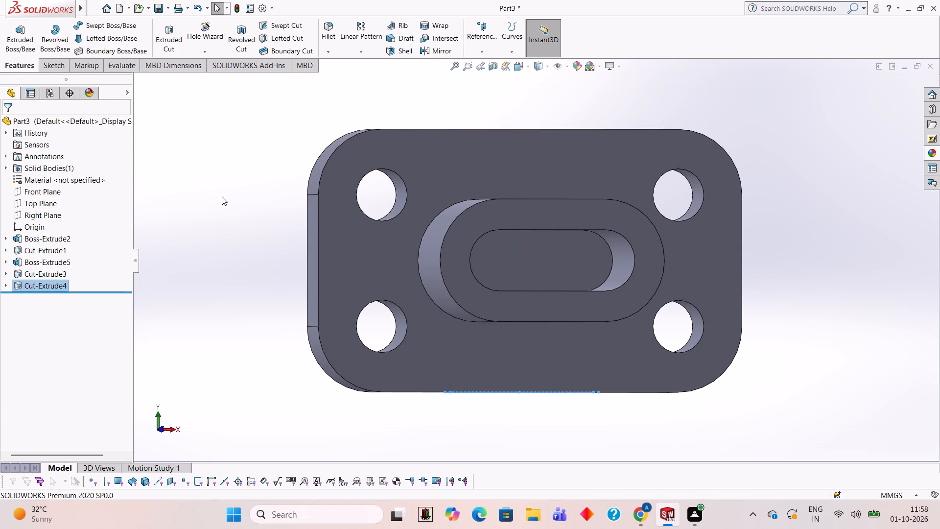
pyautogui.click(222, 197)
# Apply the Yellow LED appearance to the whole part.
pyautogui.moveTo(494, 344); pyautogui.dragTo(494, 224, button='middle')
pyautogui.scroll(2, 496, 249)
pyautogui.moveTo(595, 351); pyautogui.dragTo(580, 261, button='middle')
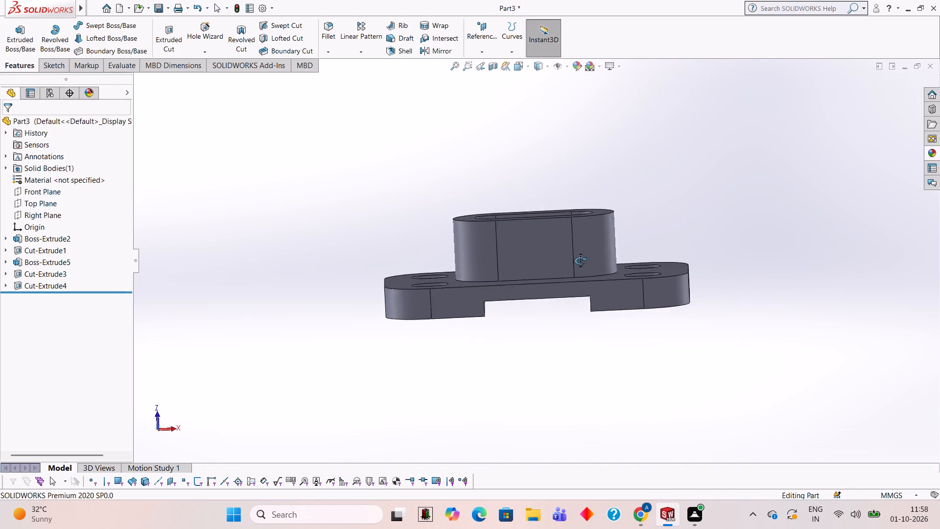
pyautogui.moveTo(580, 261); pyautogui.dragTo(581, 303, button='middle')
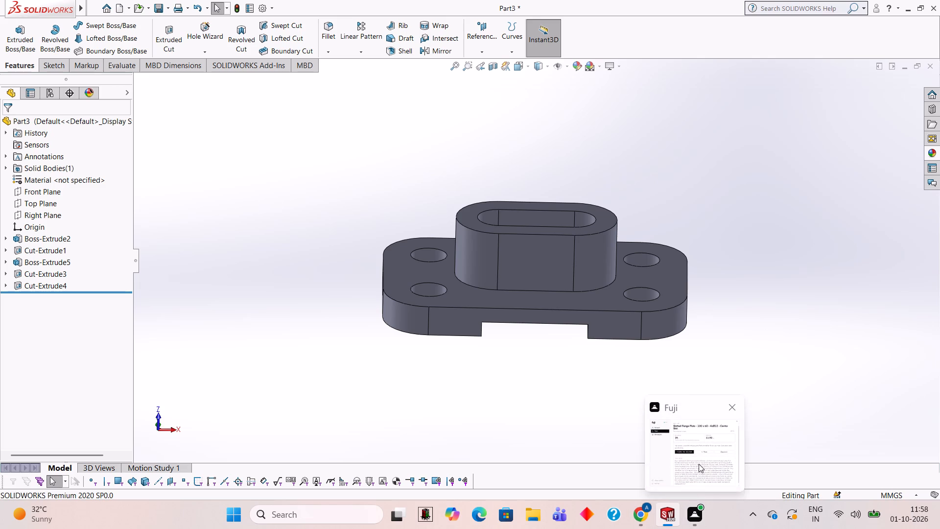
pyautogui.click(930, 153)
pyautogui.moveTo(832, 429); pyautogui.dragTo(487, 233)
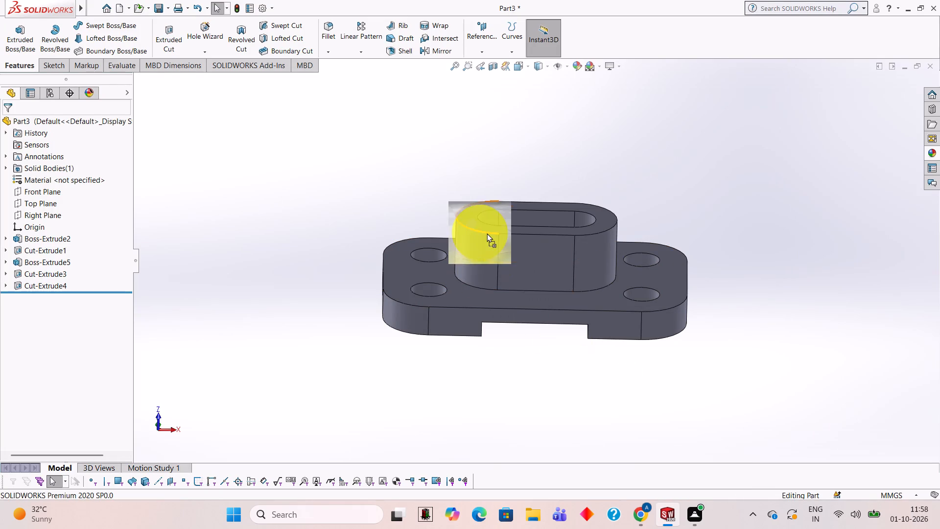
pyautogui.moveTo(487, 233); pyautogui.dragTo(552, 253)
pyautogui.click(580, 253)
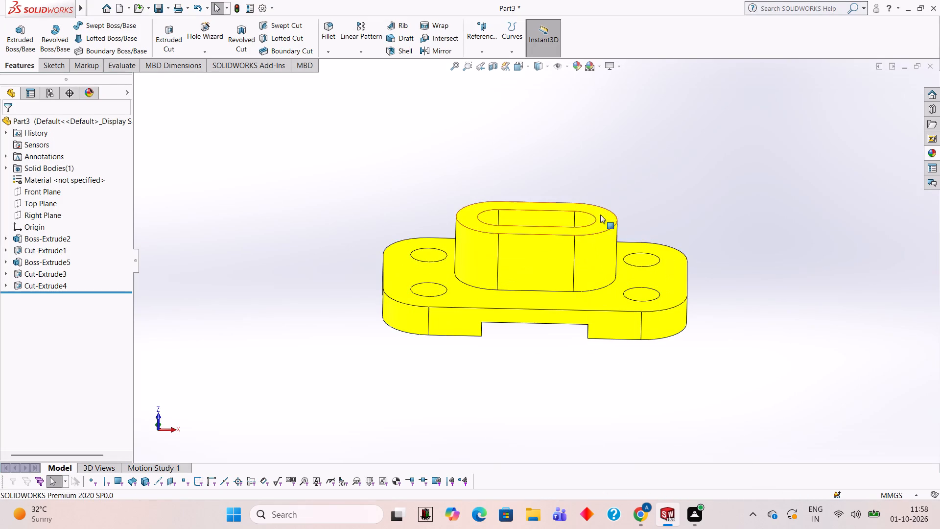
# Apply the Red LED appearance to the slotted boss feature.
pyautogui.moveTo(595, 232); pyautogui.dragTo(601, 352, button='middle')
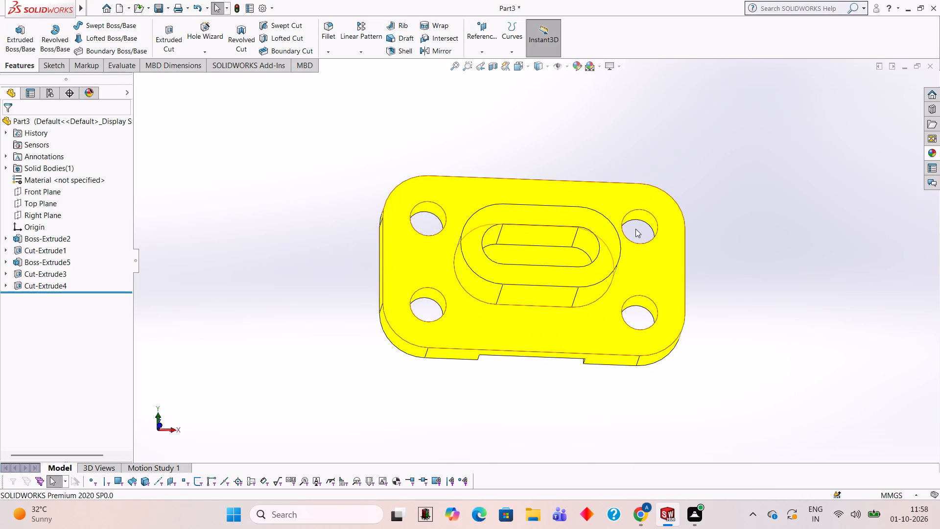
pyautogui.scroll(-2, 635, 228)
pyautogui.click(932, 155)
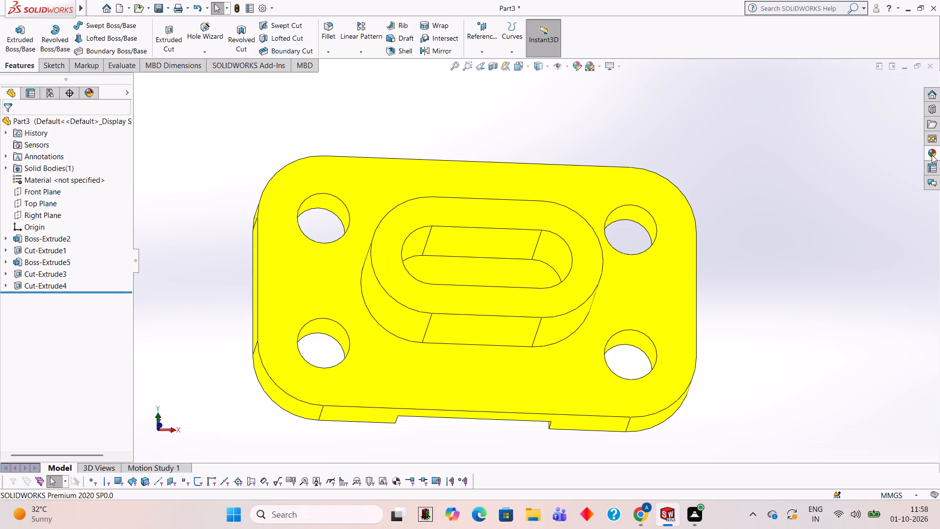
pyautogui.moveTo(850, 258); pyautogui.dragTo(528, 215)
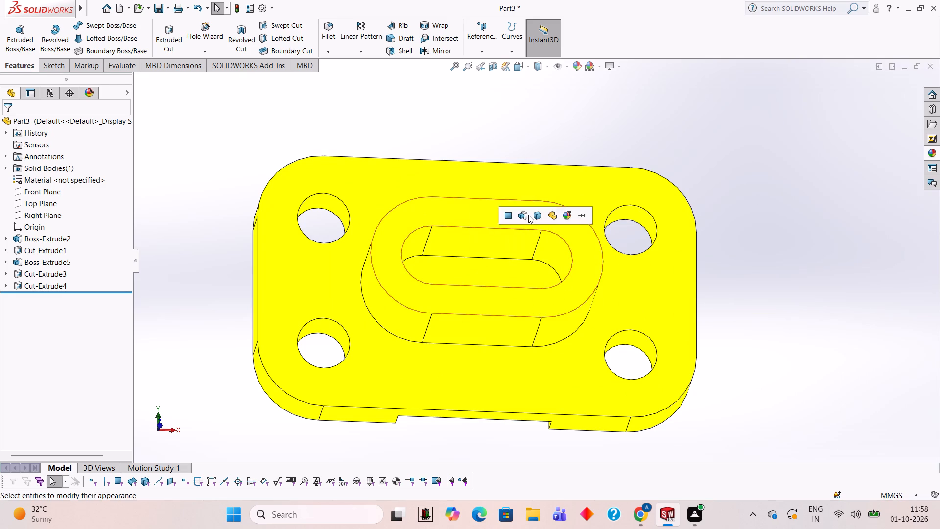
pyautogui.click(528, 215)
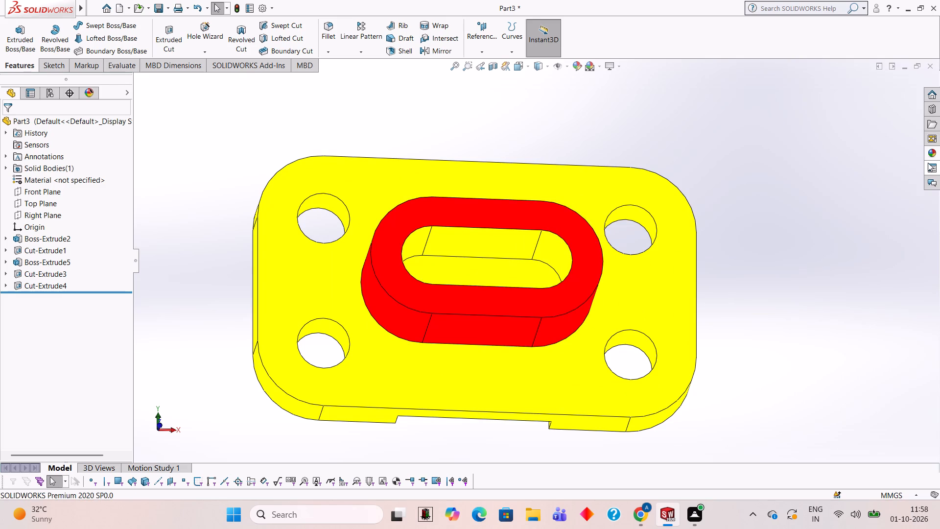
# Apply the Blue LED appearance to the cut feature that forms the four corner holes.
pyautogui.click(927, 153)
pyautogui.moveTo(830, 321); pyautogui.dragTo(828, 322)
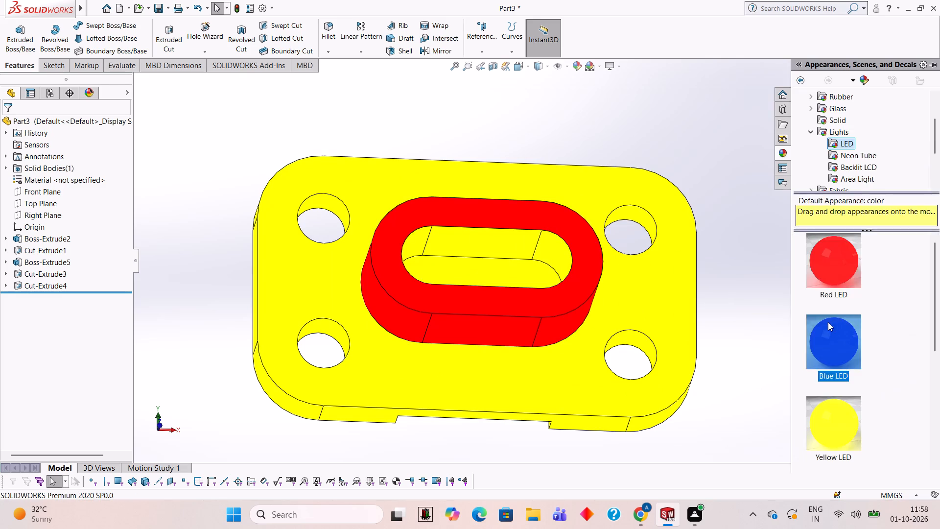
pyautogui.moveTo(828, 322); pyautogui.dragTo(627, 204)
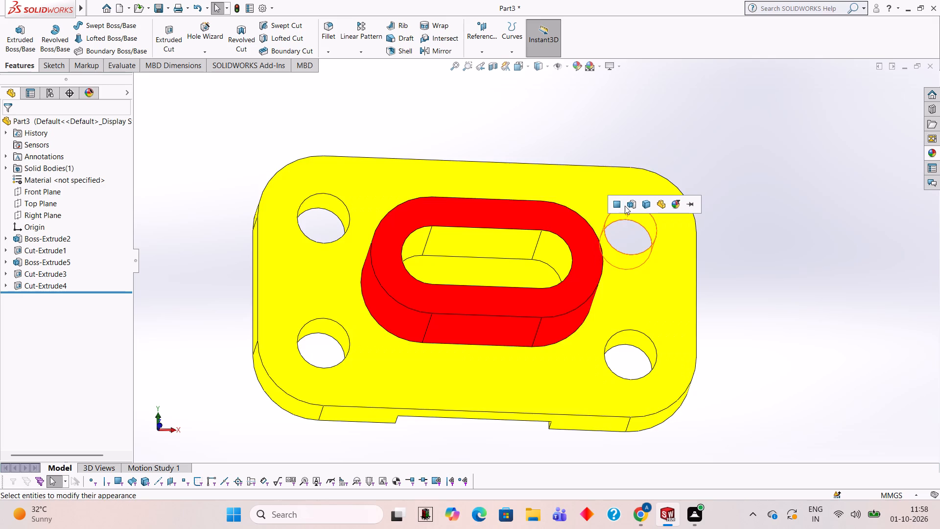
pyautogui.click(932, 149)
pyautogui.moveTo(831, 335); pyautogui.dragTo(647, 211)
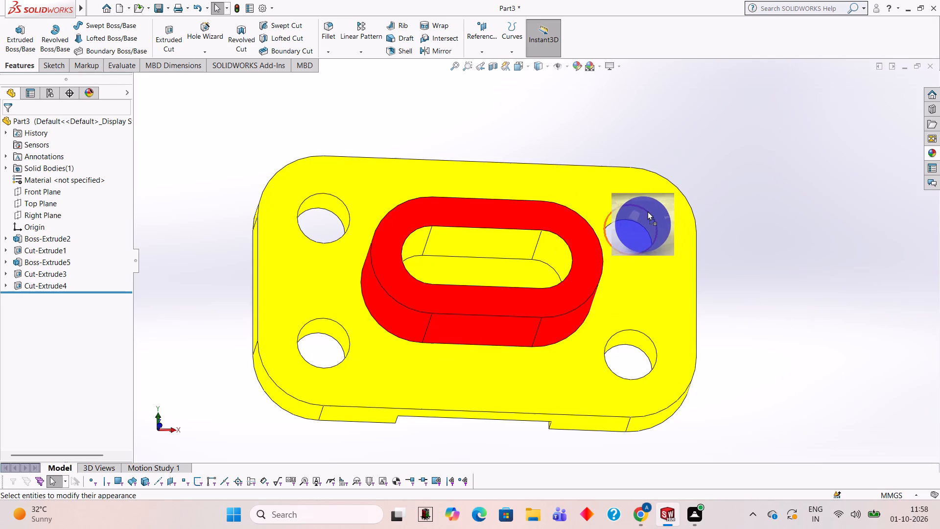
pyautogui.moveTo(647, 211); pyautogui.dragTo(646, 211)
pyautogui.click(646, 211)
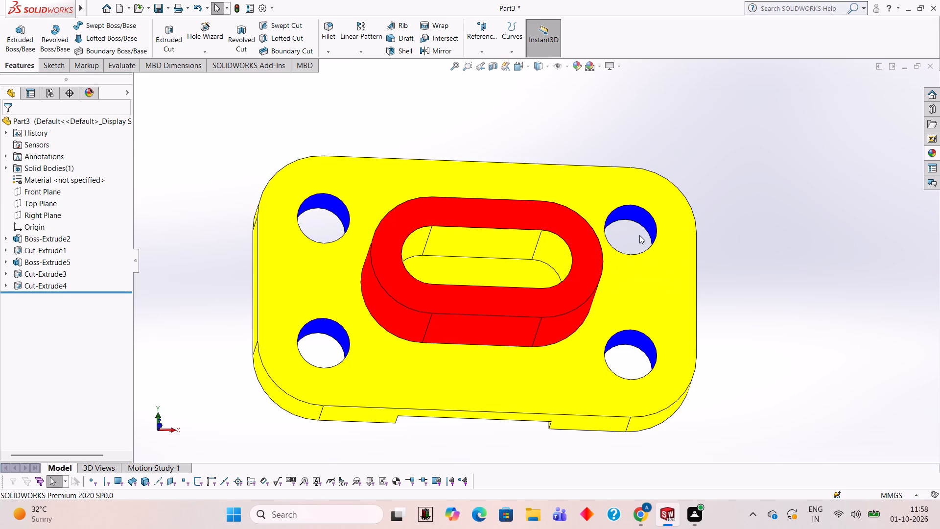
# Apply the green LED appearance to the slot cut feature inside the boss.
pyautogui.click(928, 151)
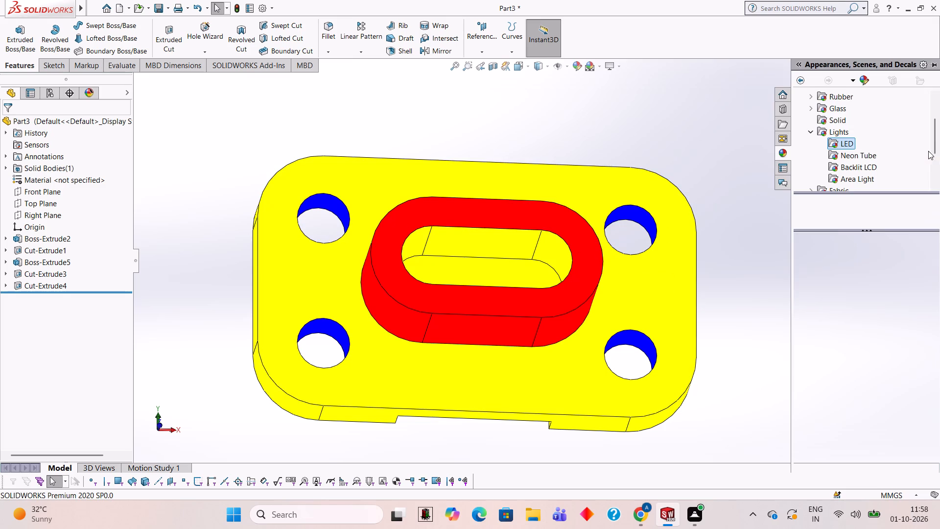
pyautogui.scroll(-2, 815, 358)
pyautogui.moveTo(837, 285); pyautogui.dragTo(521, 280)
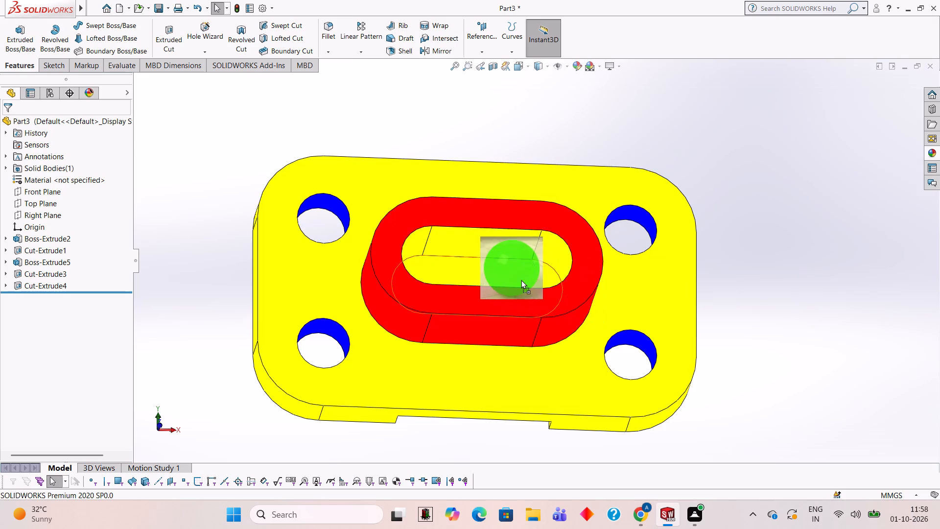
pyautogui.moveTo(521, 280); pyautogui.dragTo(515, 276)
pyautogui.click(515, 276)
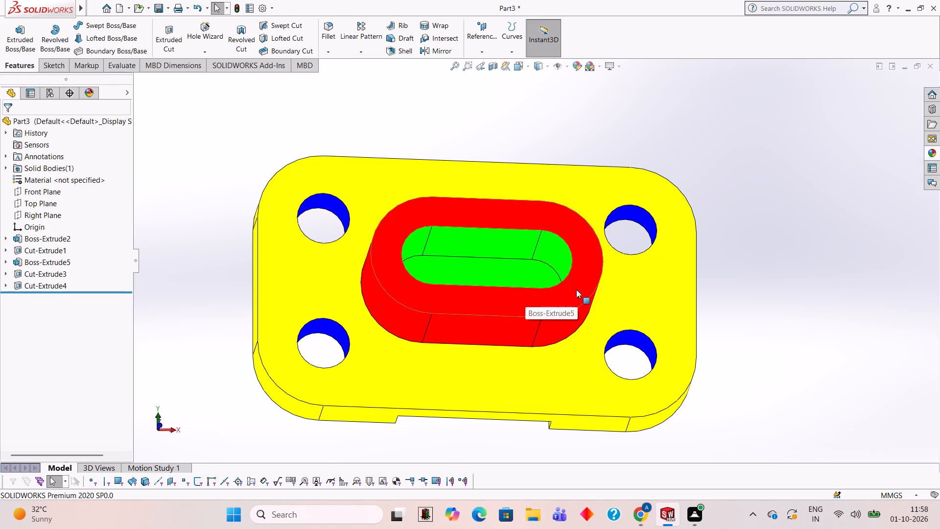
# Apply the green LED appearance to the channel cut feature on the underside of the plate.
pyautogui.scroll(2, 641, 288)
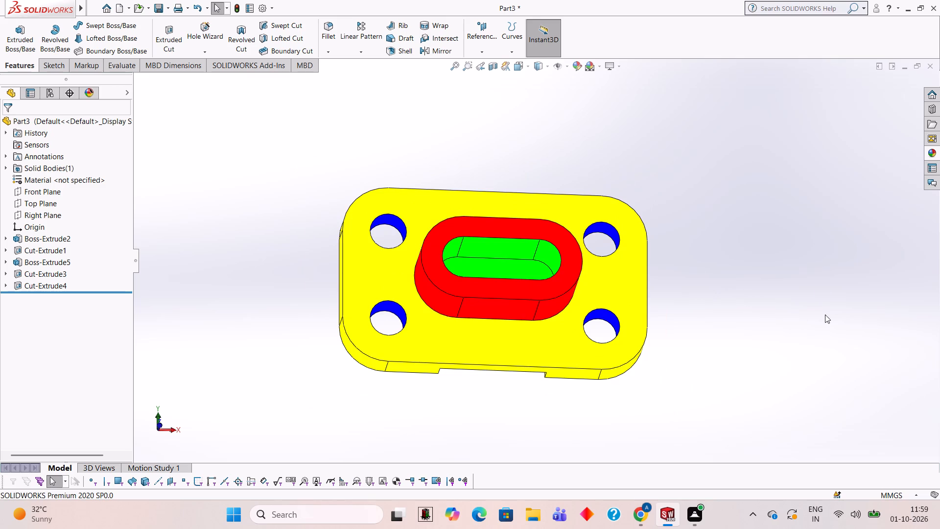
pyautogui.moveTo(825, 314); pyautogui.dragTo(808, 249, button='middle')
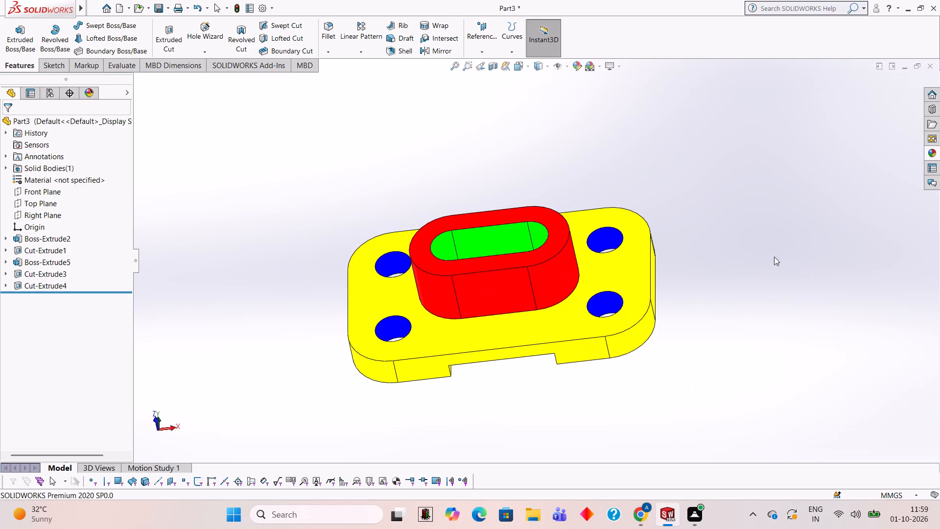
pyautogui.moveTo(748, 201); pyautogui.dragTo(716, 212, button='middle')
pyautogui.moveTo(656, 404); pyautogui.dragTo(721, 314, button='middle')
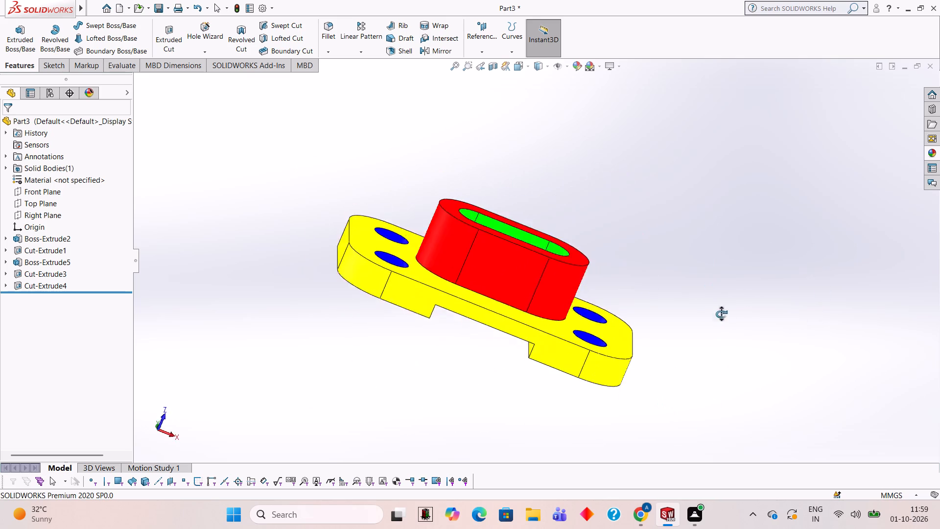
pyautogui.moveTo(721, 314); pyautogui.dragTo(700, 251, button='middle')
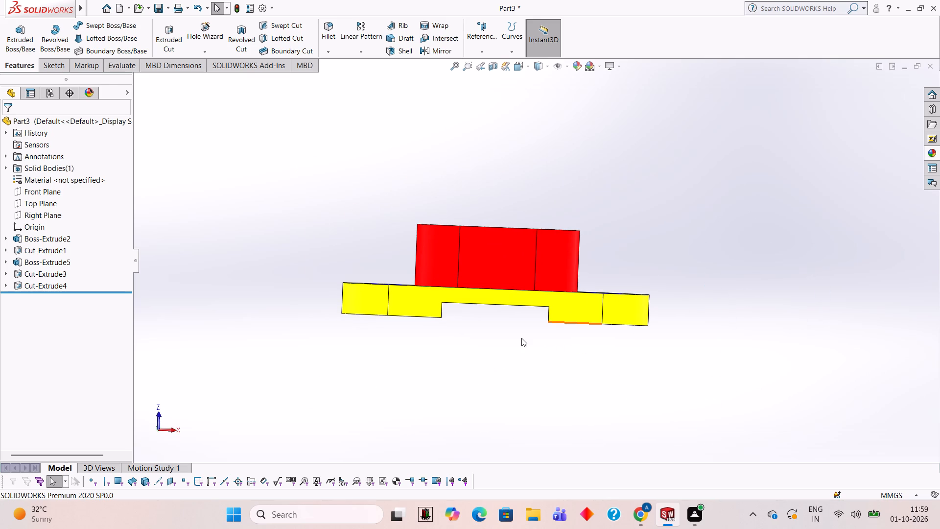
pyautogui.moveTo(533, 342); pyautogui.dragTo(728, 460, button='middle')
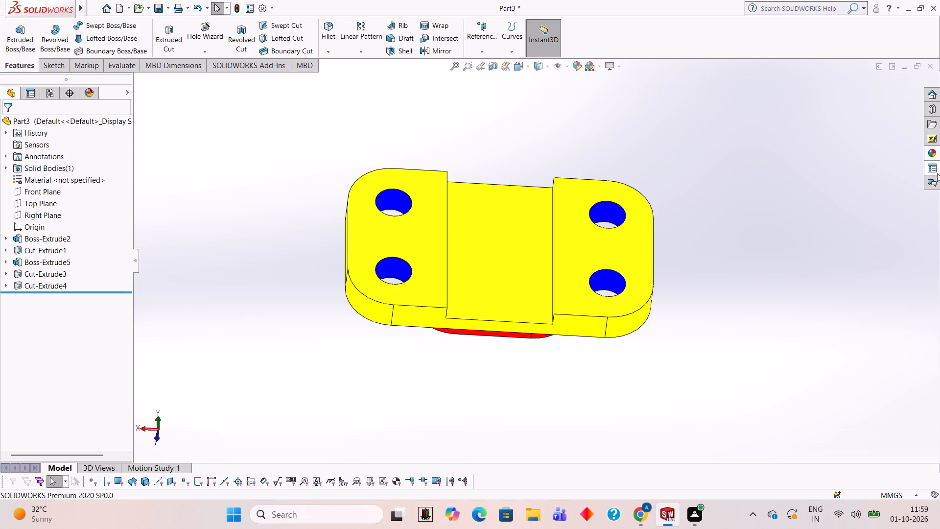
pyautogui.click(927, 157)
pyautogui.moveTo(834, 289); pyautogui.dragTo(640, 267)
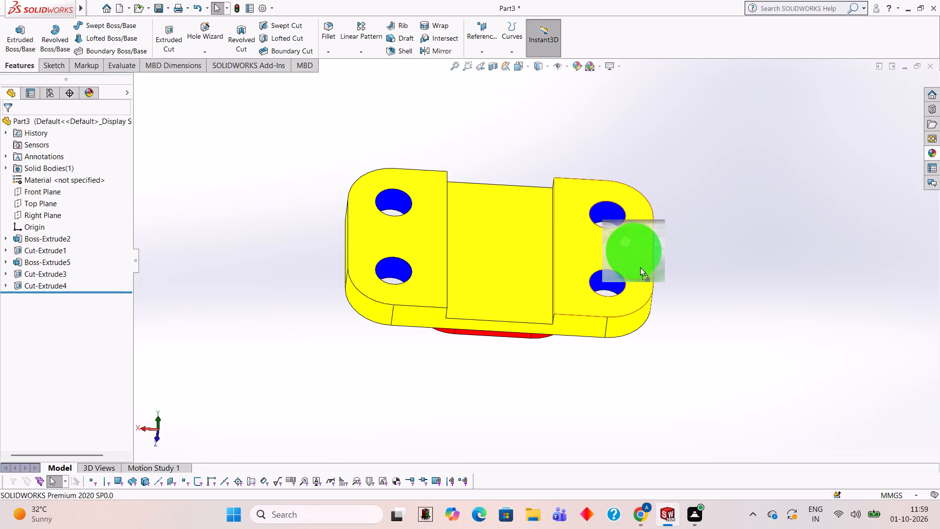
pyautogui.moveTo(640, 267); pyautogui.dragTo(517, 276)
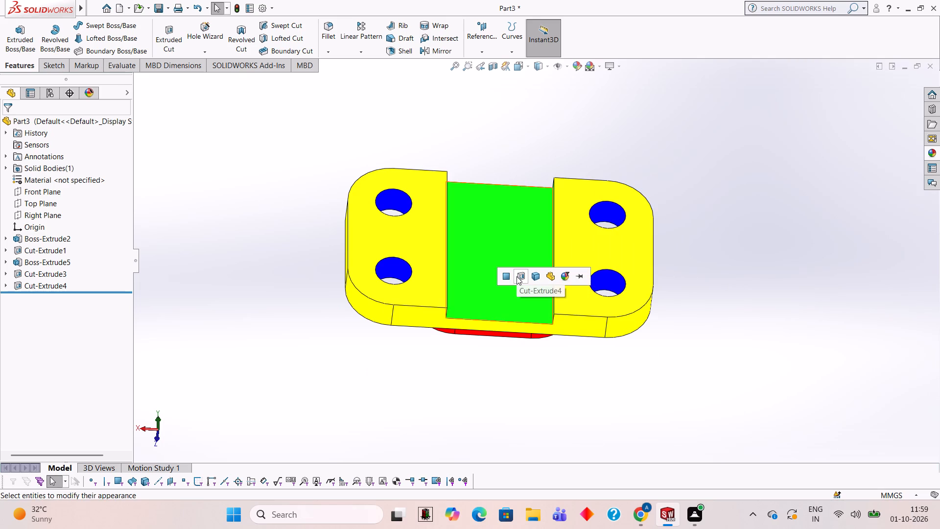
pyautogui.click(525, 277)
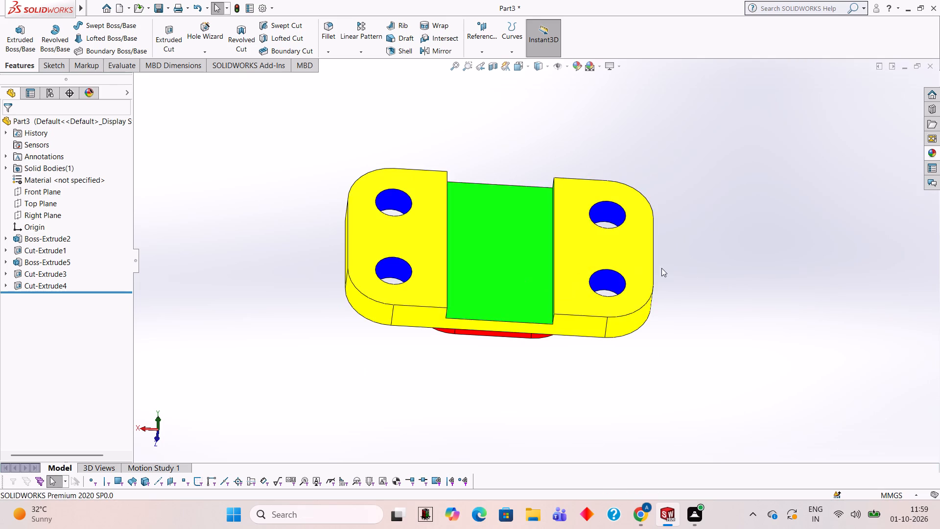
# Examine the coloured part from the underside, front and top to check the feature appearances.
pyautogui.moveTo(673, 270); pyautogui.dragTo(640, 285, button='middle')
pyautogui.moveTo(678, 288); pyautogui.dragTo(637, 285)
pyautogui.scroll(1, 653, 287)
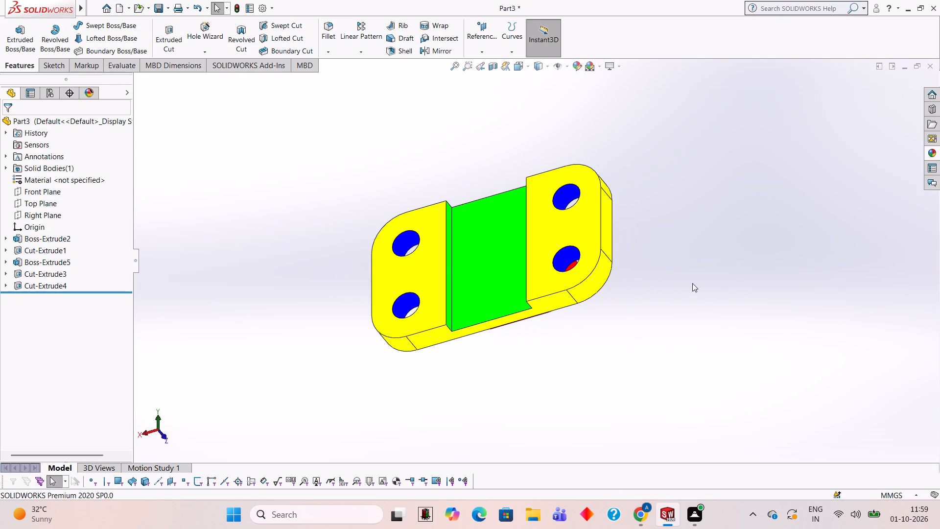
pyautogui.moveTo(784, 269); pyautogui.dragTo(623, 226, button='middle')
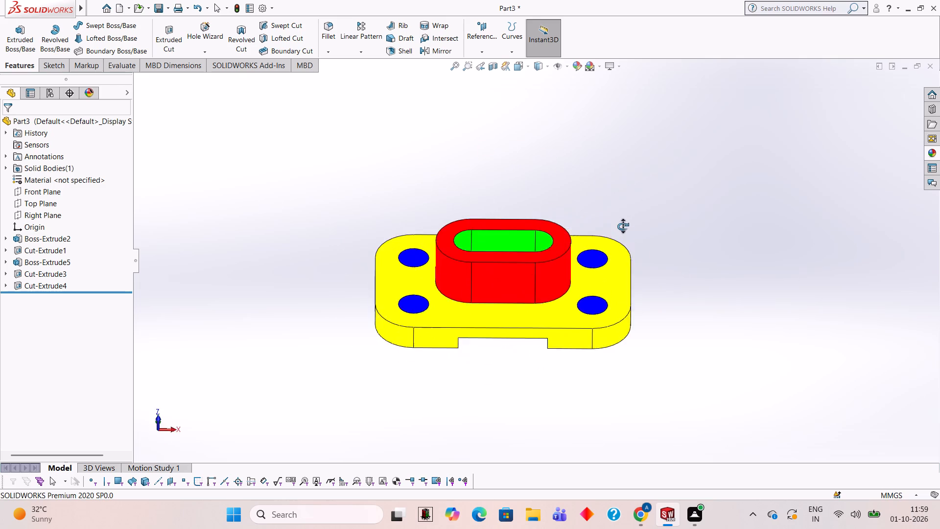
pyautogui.moveTo(623, 226); pyautogui.dragTo(631, 254, button='middle')
pyautogui.moveTo(631, 227); pyautogui.dragTo(629, 221, button='middle')
pyautogui.moveTo(685, 384); pyautogui.dragTo(667, 366, button='middle')
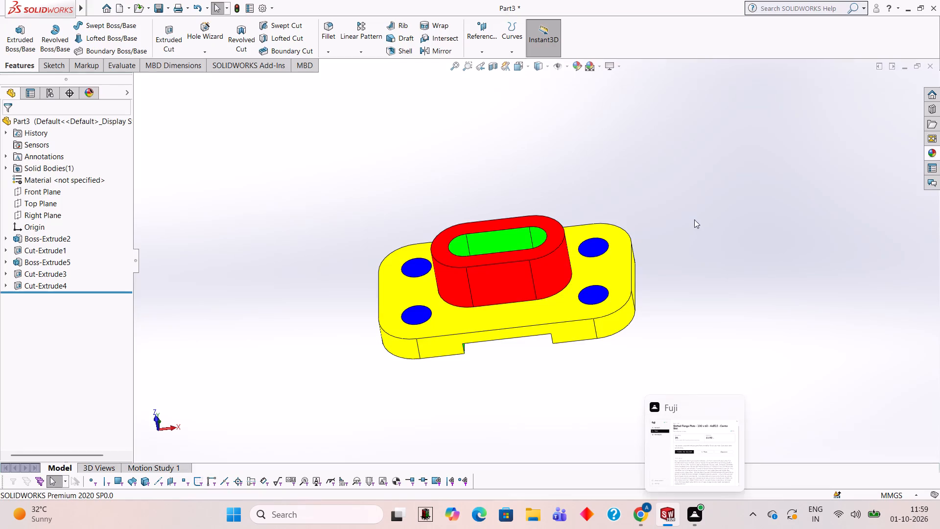
pyautogui.scroll(1, 649, 303)
pyautogui.moveTo(649, 302); pyautogui.dragTo(656, 280, button='middle')
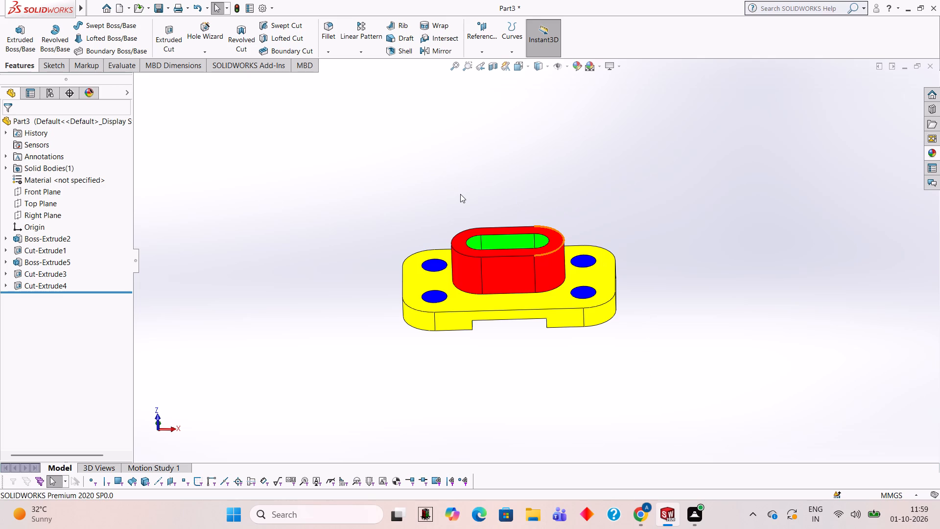
# Save the part in the Documents folder as SLOTTED FLANG PLATE.
pyautogui.hotkey('ctrl', 's')
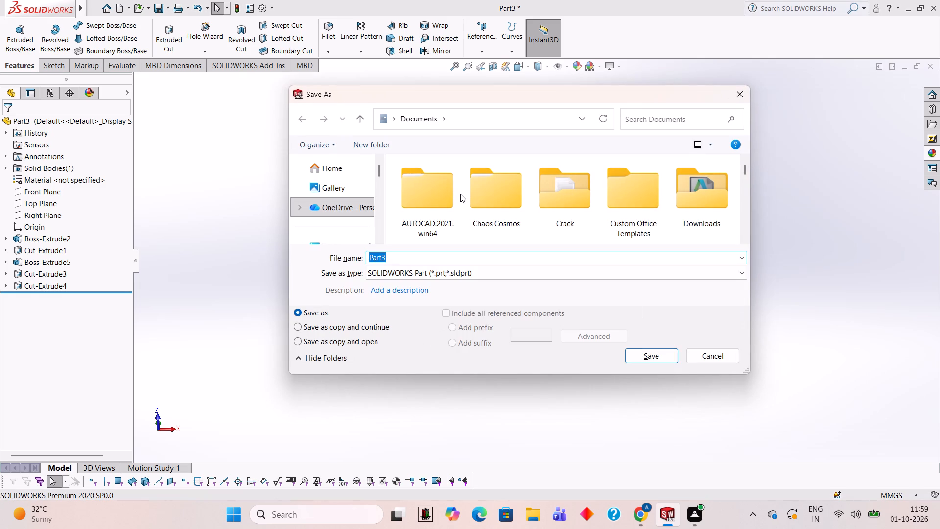
pyautogui.press('BackSpace')
pyautogui.press('s')
pyautogui.write('LOTT')
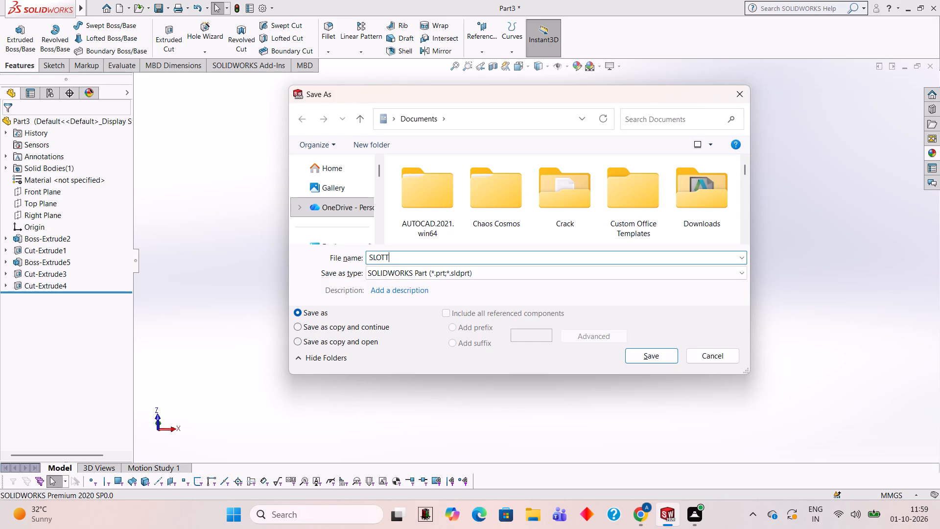
pyautogui.write('ED')
pyautogui.press('space')
pyautogui.write('FLANG')
pyautogui.press('space')
pyautogui.write('PLA')
pyautogui.write('TE')
pyautogui.press('space')
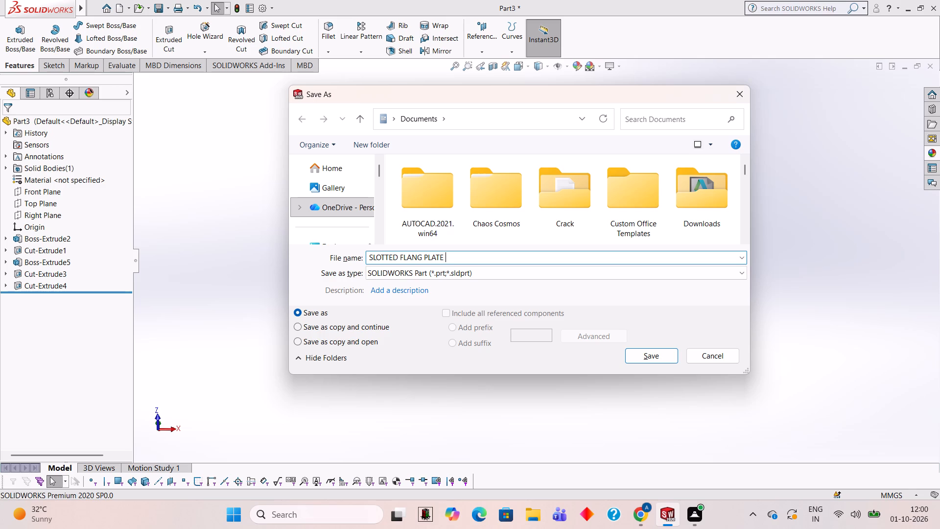
pyautogui.press('Return')
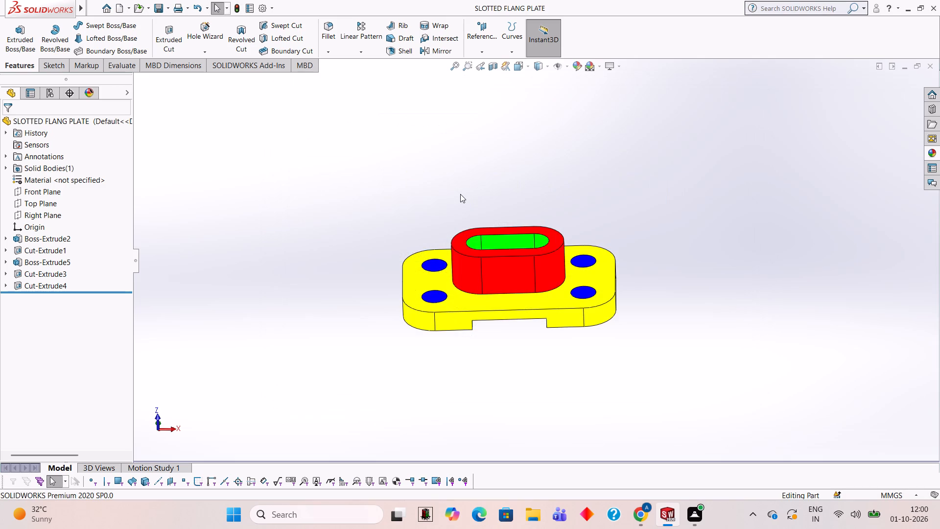
# Save a PDF copy of the part in the Documents folder under the name SLOTTED FLANG PLATE.
pyautogui.click(313, 0)
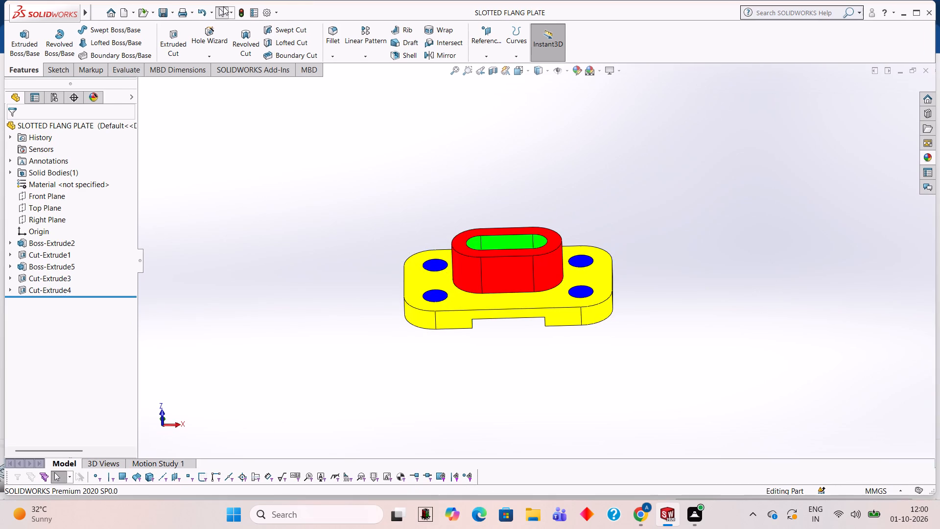
pyautogui.click(171, 15)
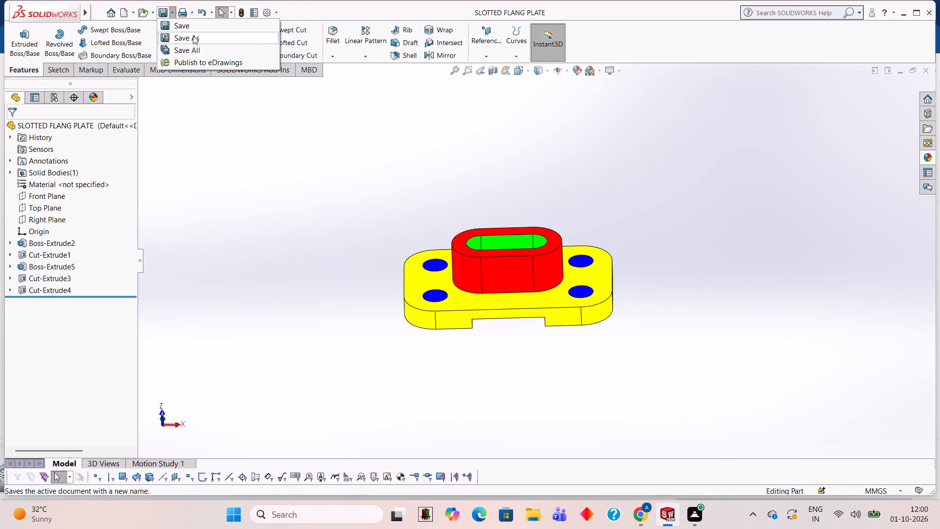
pyautogui.click(193, 36)
pyautogui.click(493, 269)
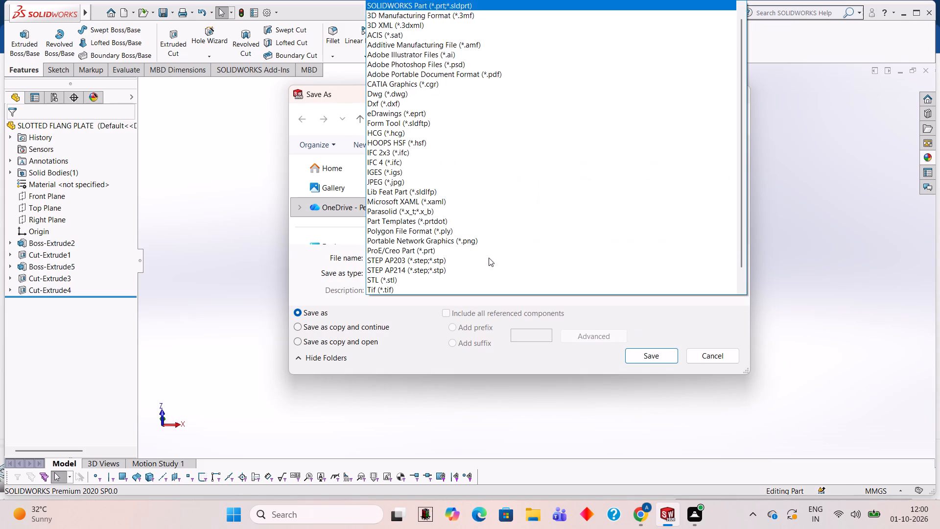
pyautogui.click(449, 72)
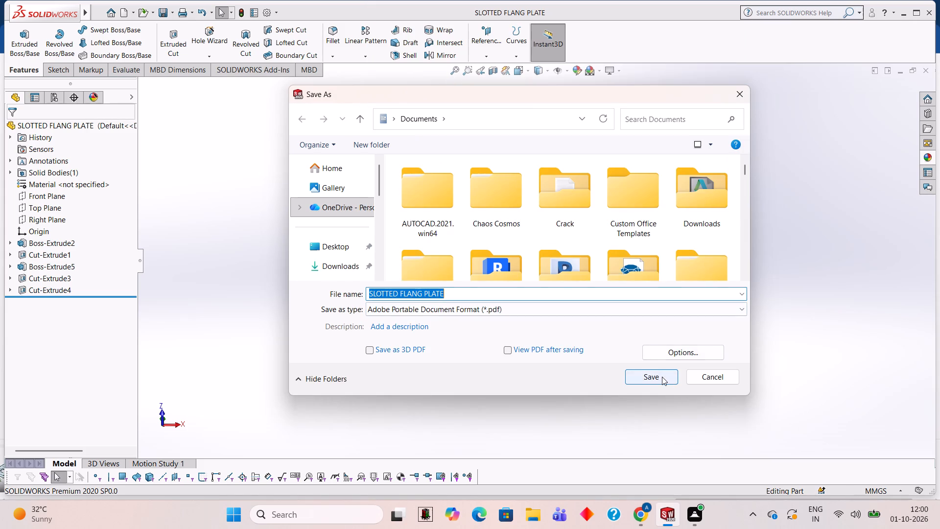
pyautogui.click(662, 377)
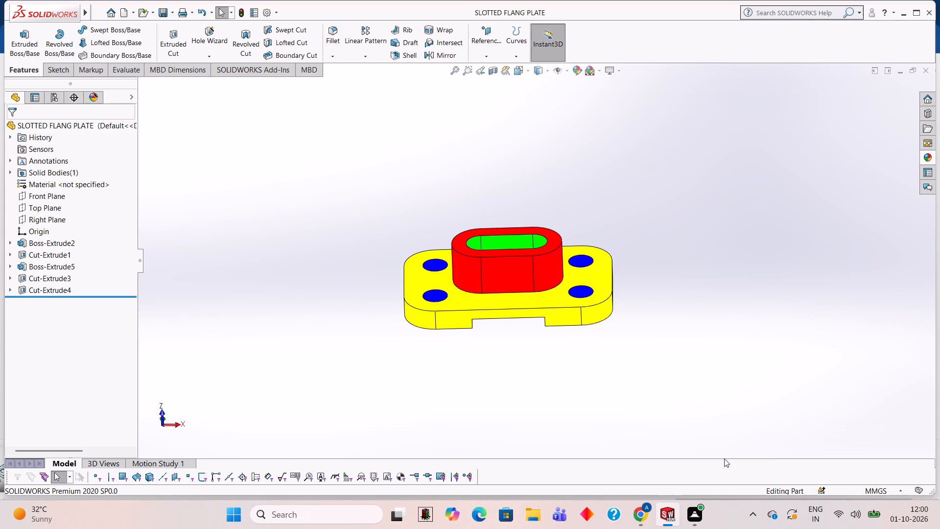